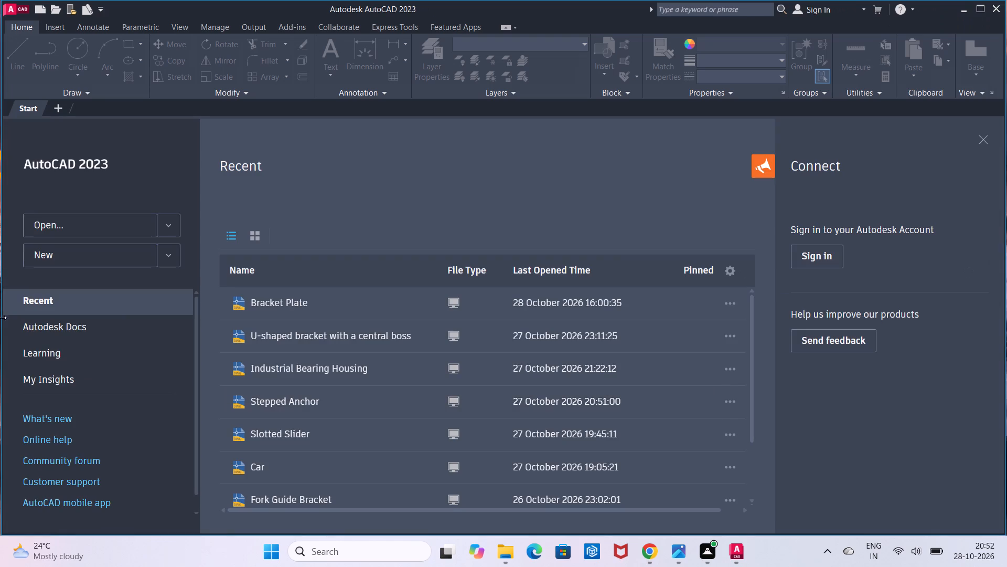
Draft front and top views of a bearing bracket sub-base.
Create a new blank drawing.
{"action": "left_click", "coordinate": [60, 261]}
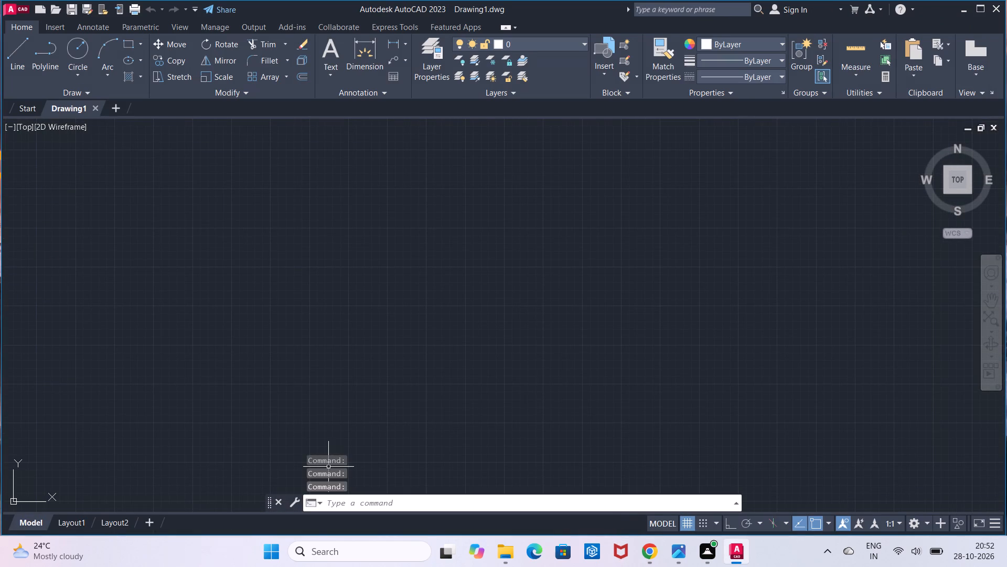
Turn on command log recording with LOGFILEON.
{"action": "left_click", "coordinate": [545, 508]}
{"action": "type", "text": "logf"}
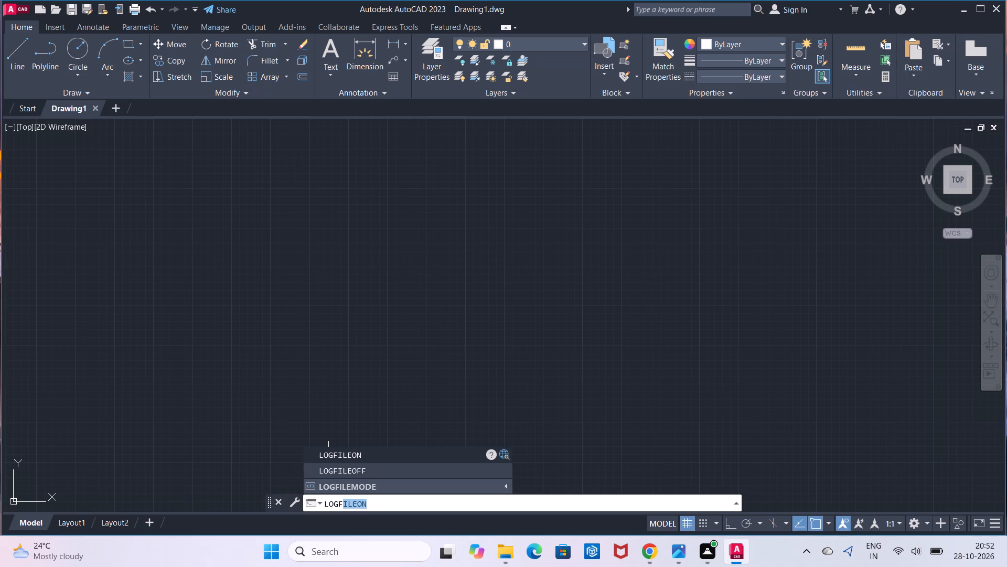
{"action": "left_click", "coordinate": [381, 445]}
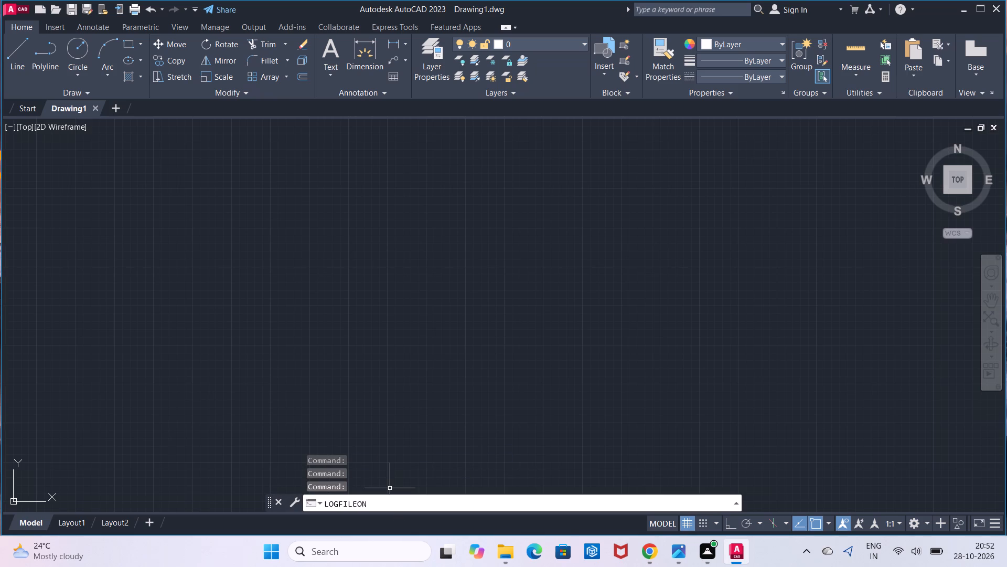
{"action": "left_click", "coordinate": [415, 499]}
{"action": "key", "text": "Return"}
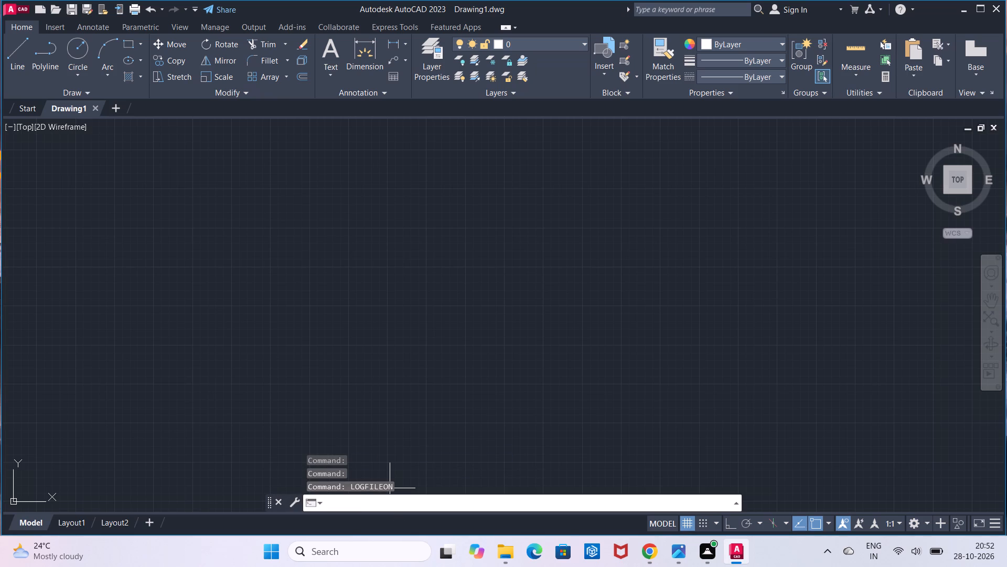
Set the model space limits from 0,0 to 100,100 and display the whole limits area.
{"action": "type", "text": "limi"}
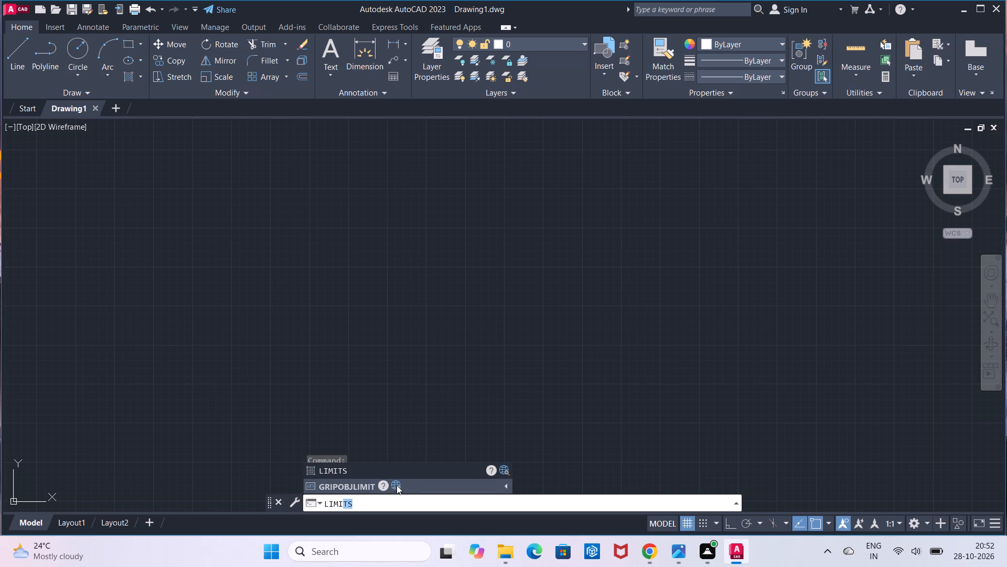
{"action": "left_click", "coordinate": [395, 474]}
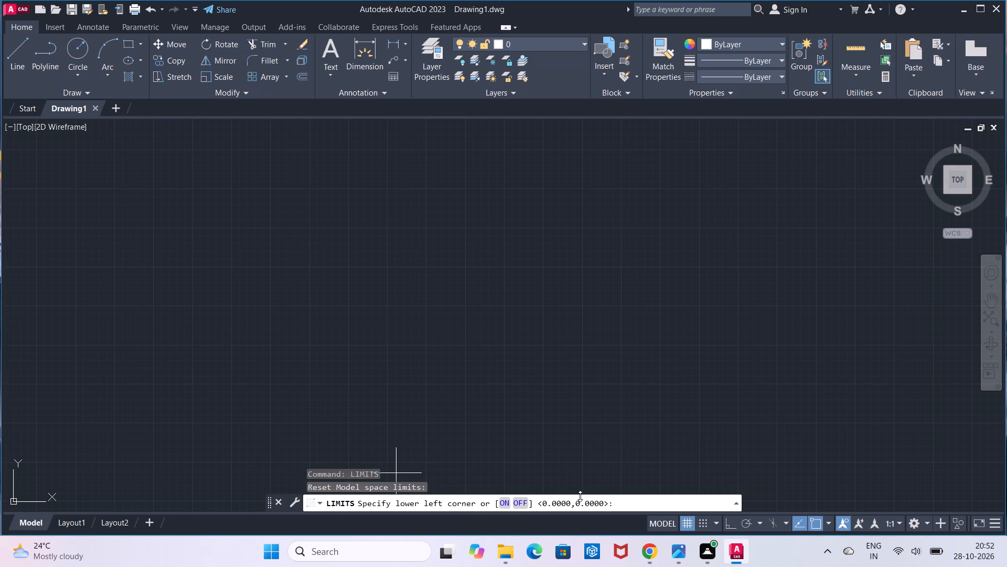
{"action": "left_click", "coordinate": [624, 499]}
{"action": "type", "text": "0,0"}
{"action": "key", "text": "Return"}
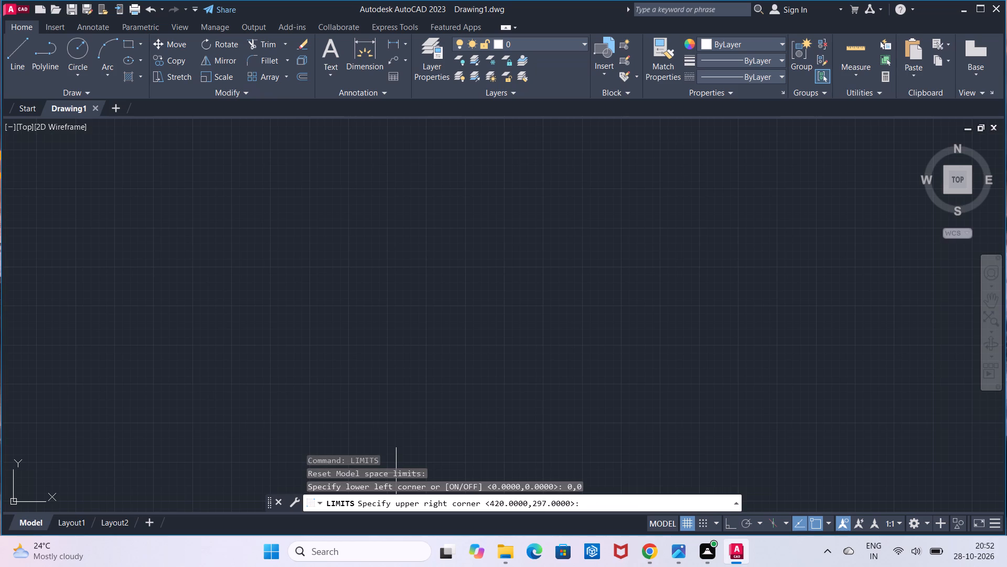
{"action": "type", "text": "100"}
{"action": "type", "text": ",100"}
{"action": "key", "text": "Return"}
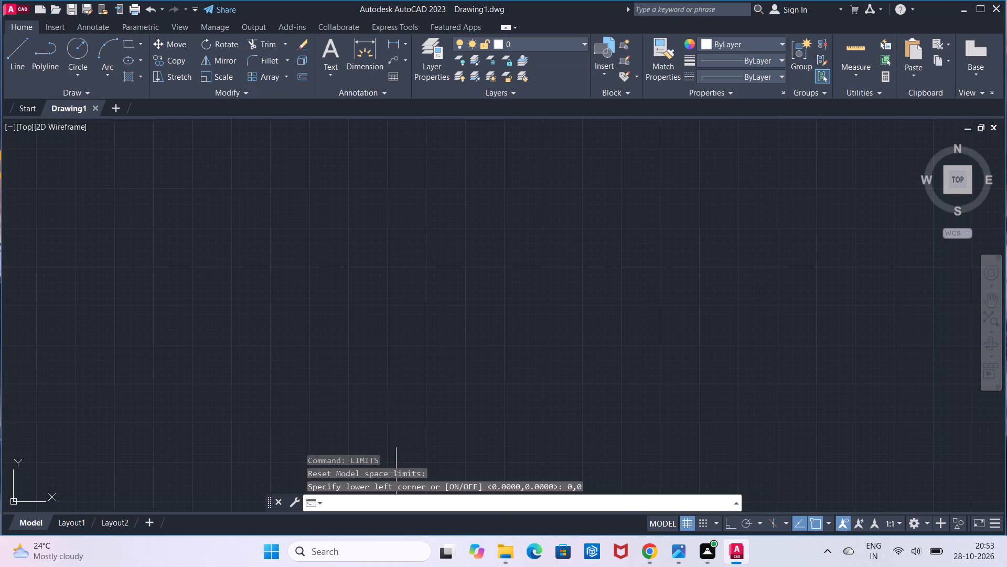
{"action": "key", "text": "z"}
{"action": "key", "text": "Return"}
{"action": "key", "text": "a"}
{"action": "key", "text": "Return"}
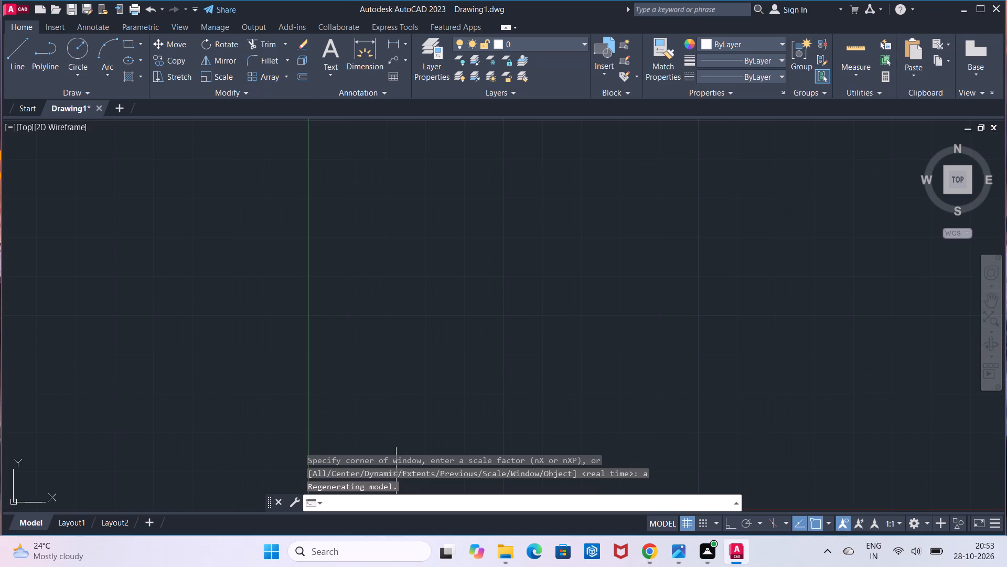
Turn on ortho mode and draw a horizontal line 90 units long towards positive X.
{"action": "left_click", "coordinate": [736, 533]}
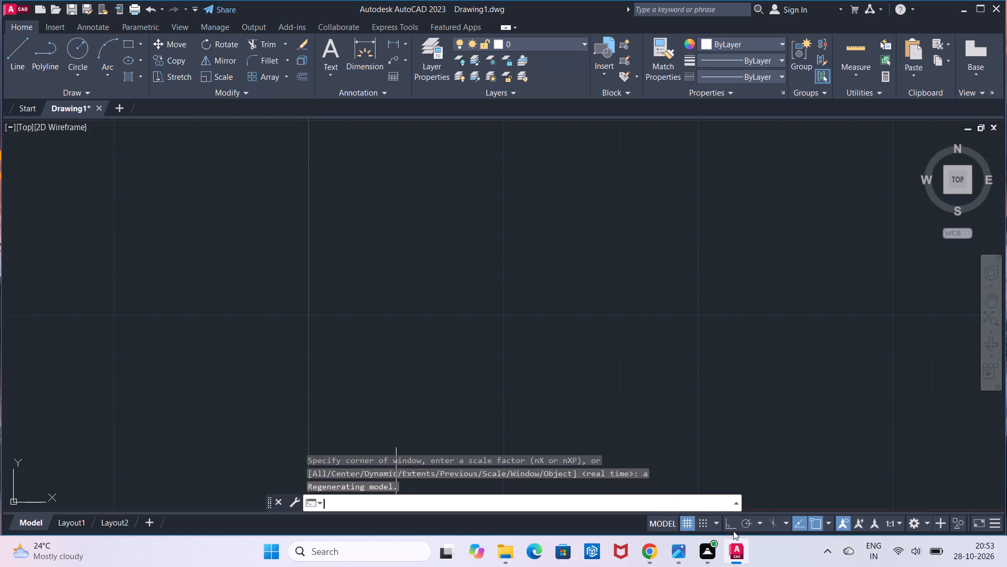
{"action": "left_click", "coordinate": [733, 530]}
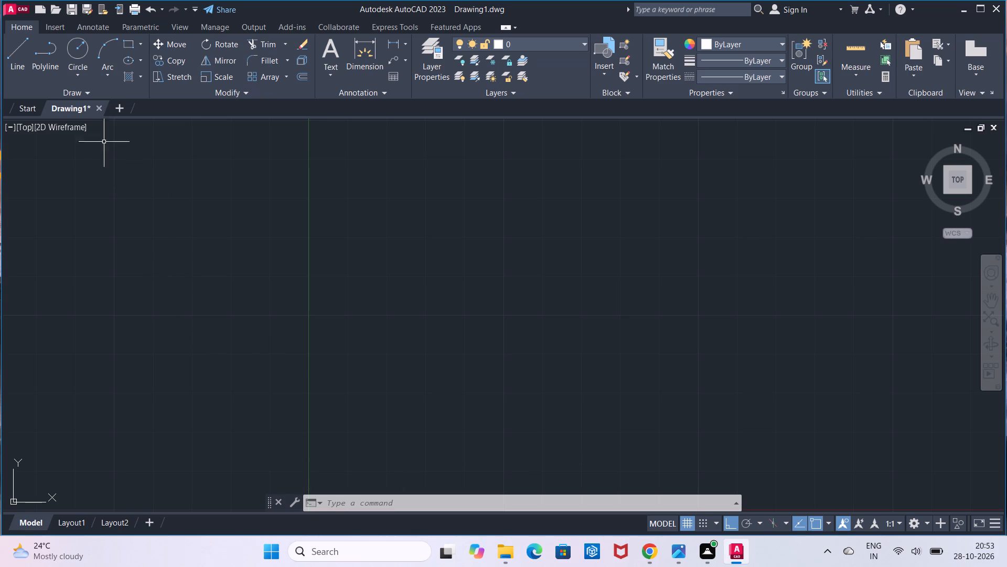
{"action": "left_click", "coordinate": [21, 57]}
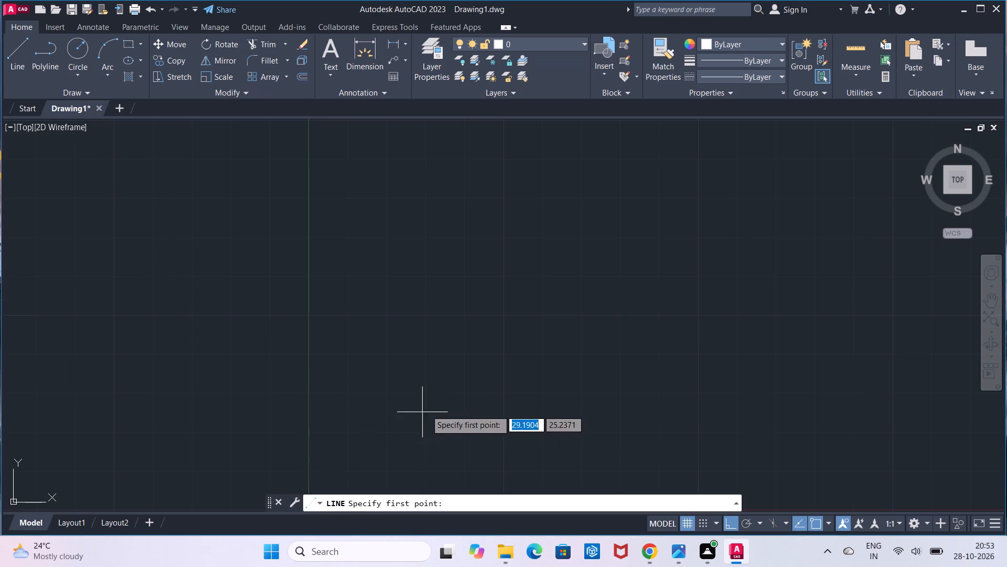
{"action": "left_click", "coordinate": [467, 270]}
{"action": "type", "text": "90"}
{"action": "key", "text": "Return"}
{"action": "key", "text": "Escape"}
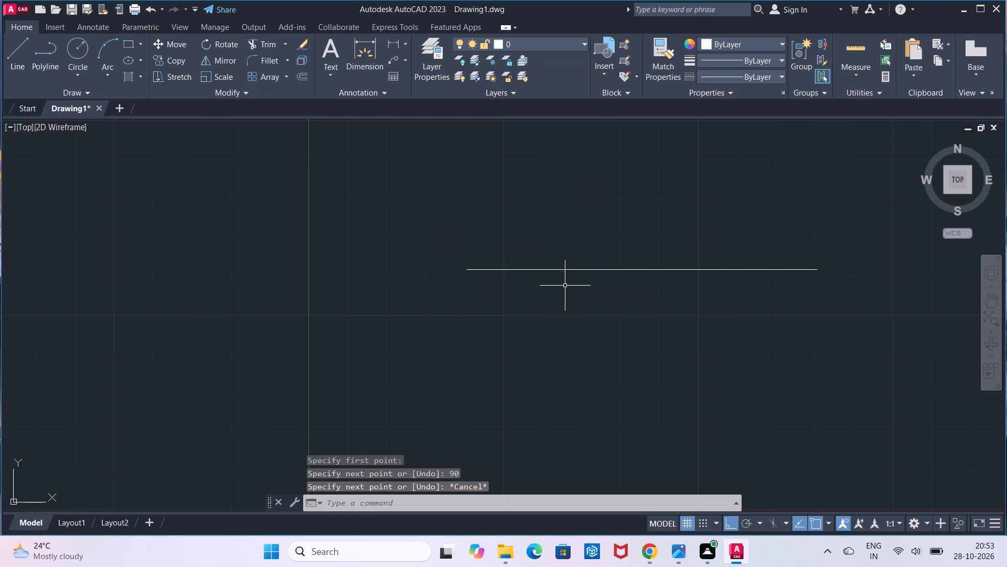
Move the 90-unit line straight up by about 90 units.
{"action": "scroll", "coordinate": [535, 267], "scroll_direction": "down", "scroll_amount": 2}
{"action": "middle_click_drag", "start_coordinate": [535, 267], "coordinate": [539, 304]}
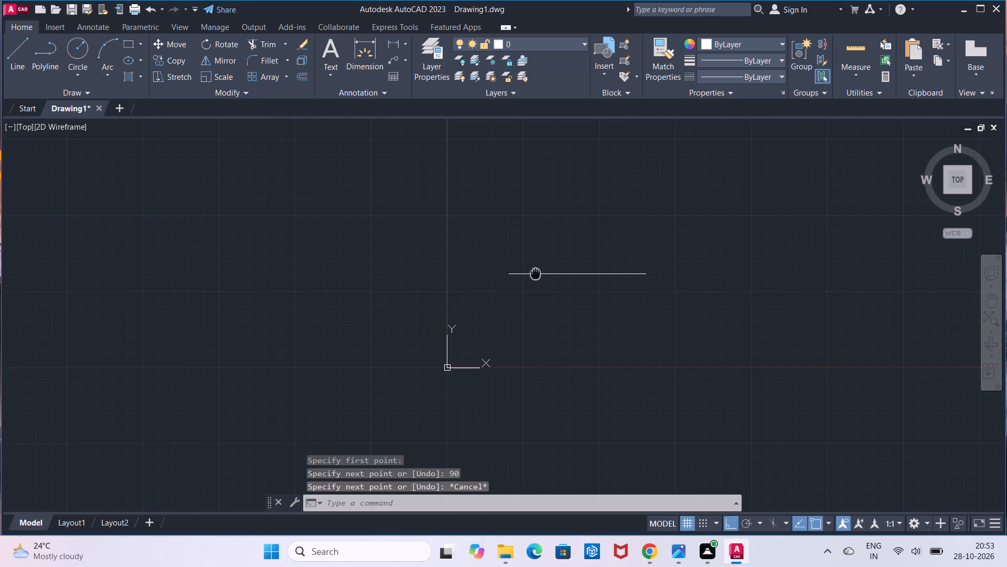
{"action": "middle_click_drag", "start_coordinate": [539, 304], "coordinate": [544, 390]}
{"action": "left_click", "coordinate": [497, 398]}
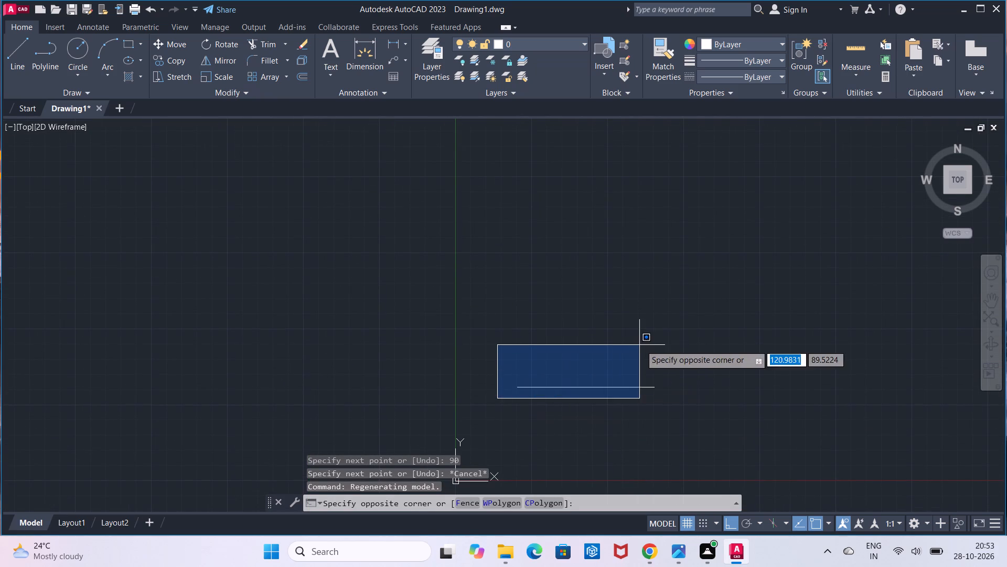
{"action": "left_click", "coordinate": [681, 344]}
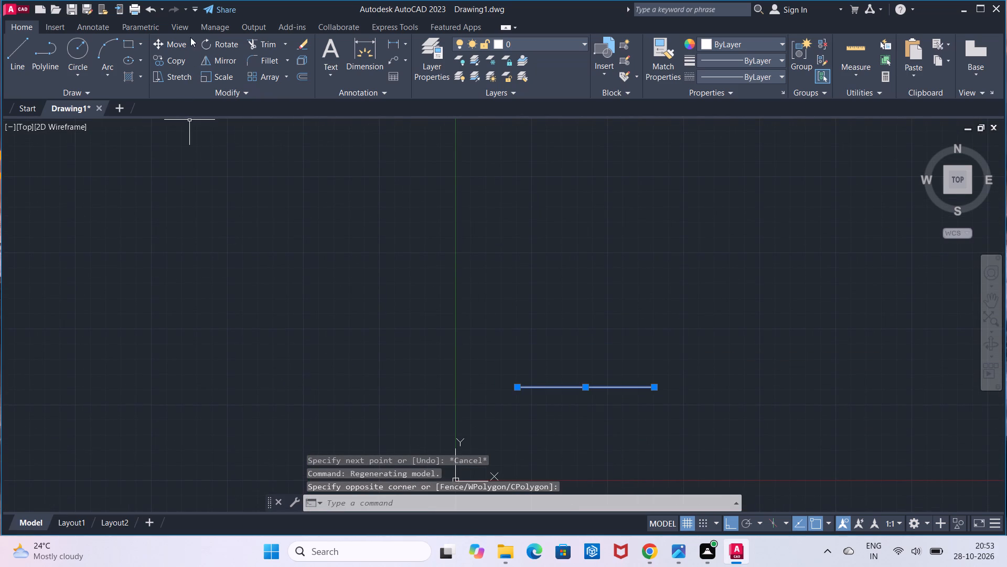
{"action": "left_click", "coordinate": [180, 49]}
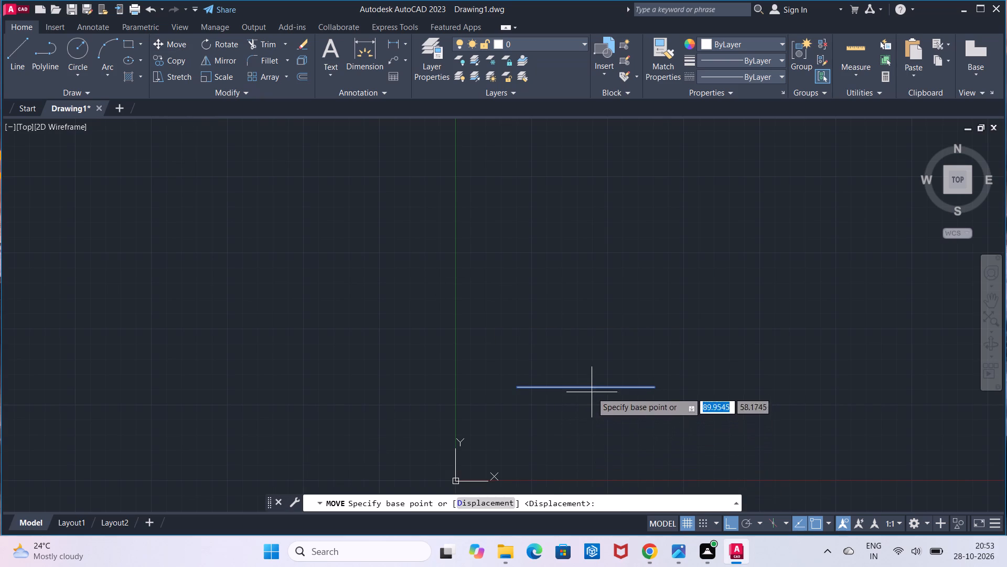
{"action": "left_click", "coordinate": [591, 391]}
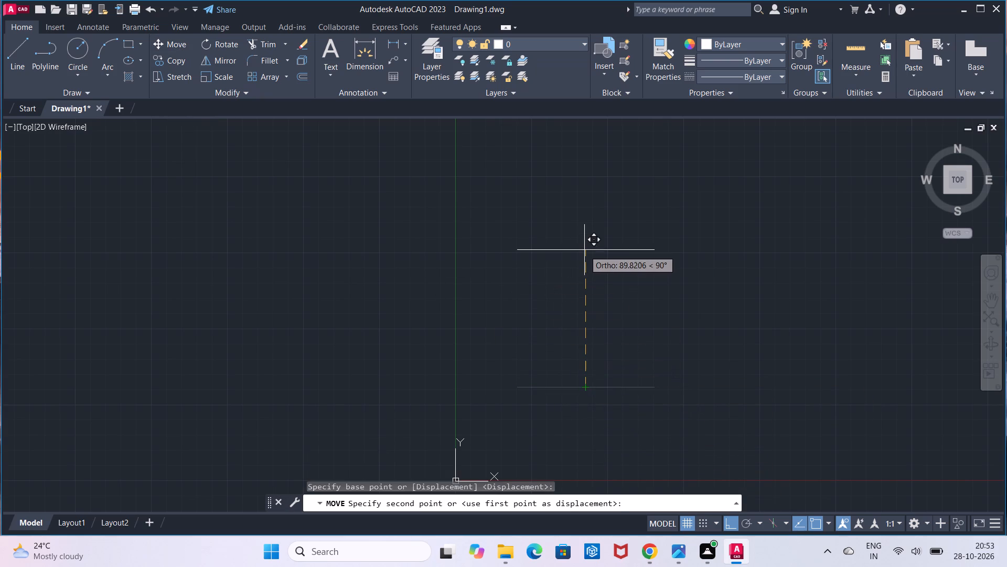
{"action": "left_click", "coordinate": [584, 248]}
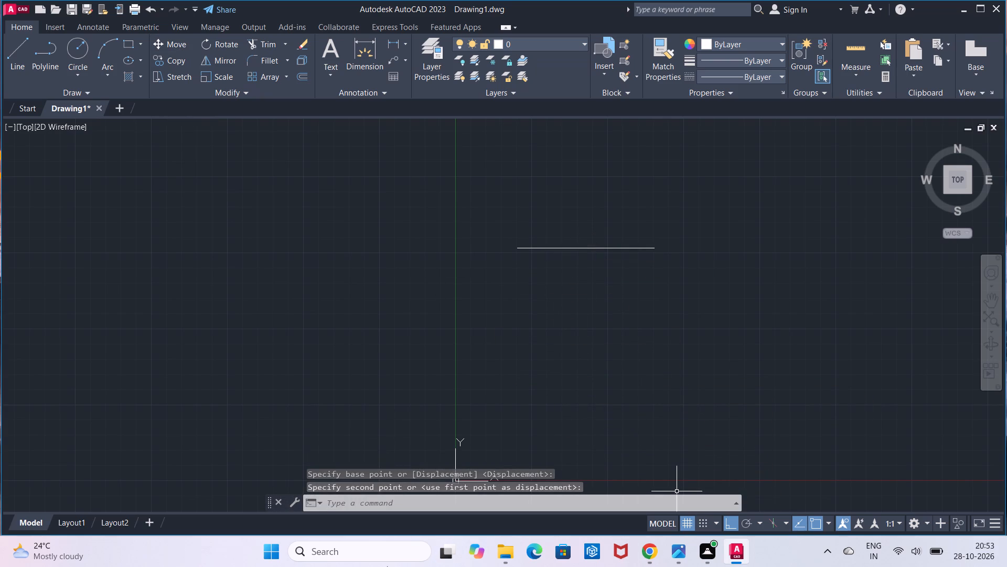
From the base line's left end, draw a line 20 units up, continuing with a segment 10 units to the right.
{"action": "scroll", "coordinate": [547, 364], "scroll_direction": "down", "scroll_amount": 1}
{"action": "middle_click_drag", "start_coordinate": [547, 364], "coordinate": [562, 547]}
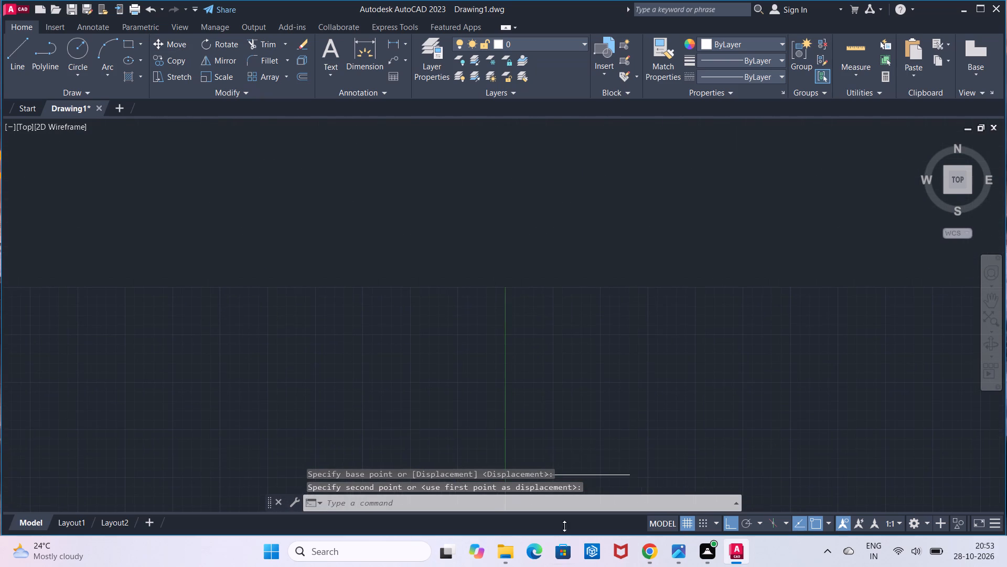
{"action": "scroll", "coordinate": [573, 457], "scroll_direction": "up", "scroll_amount": 1}
{"action": "middle_click_drag", "start_coordinate": [573, 457], "coordinate": [600, 375]}
{"action": "middle_click", "coordinate": [600, 373]}
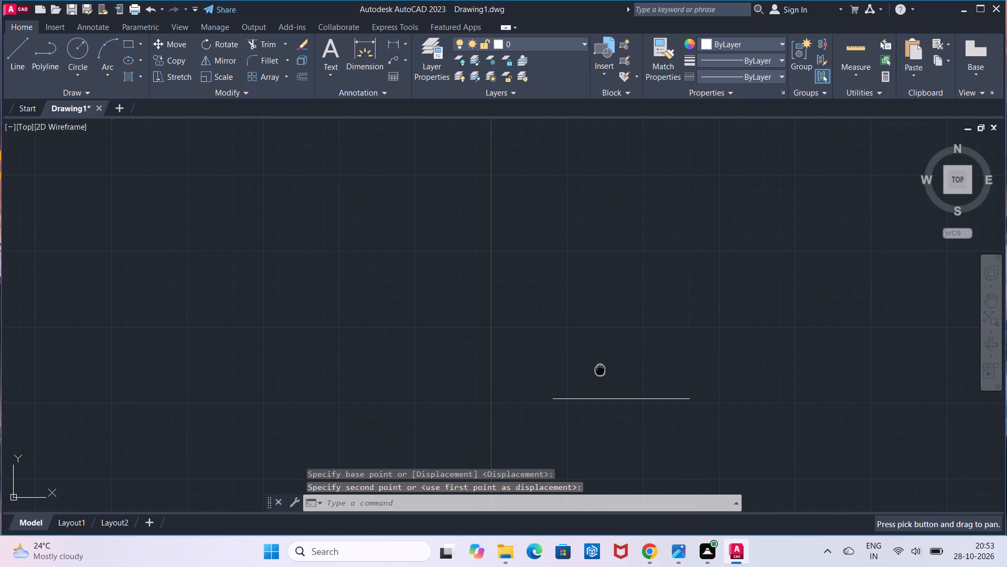
{"action": "scroll", "coordinate": [600, 369], "scroll_direction": "up", "scroll_amount": 2}
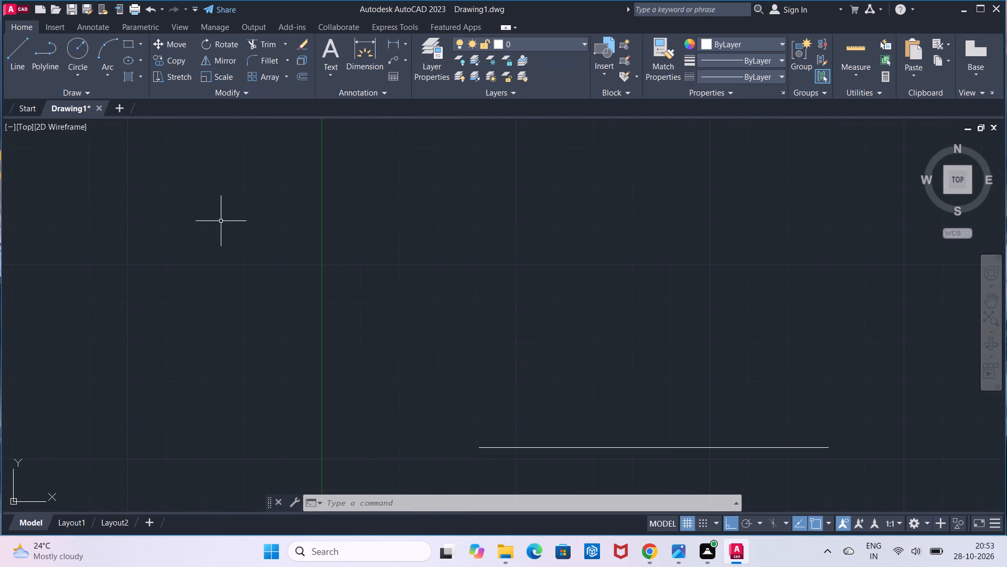
{"action": "left_click", "coordinate": [21, 78]}
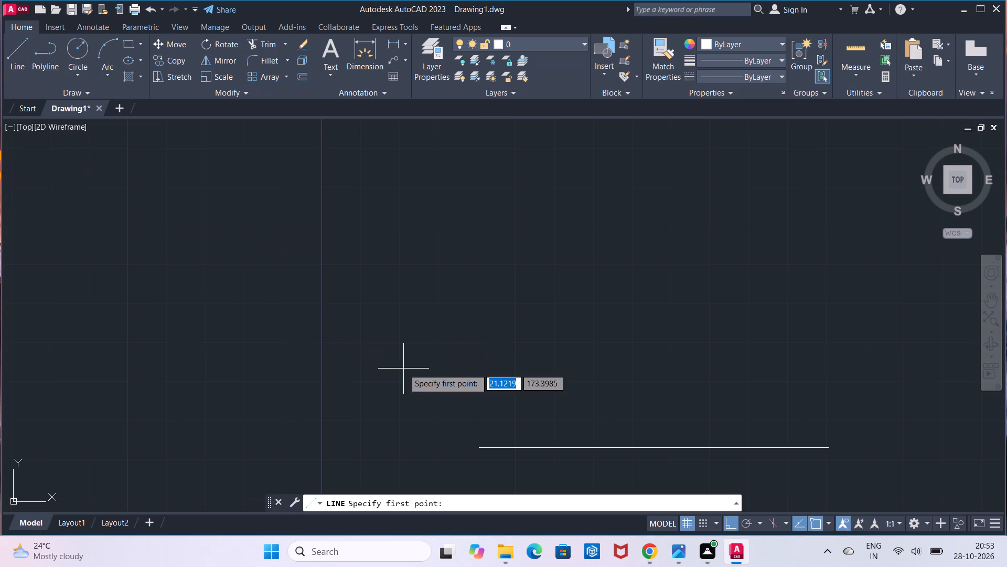
{"action": "left_click", "coordinate": [478, 442]}
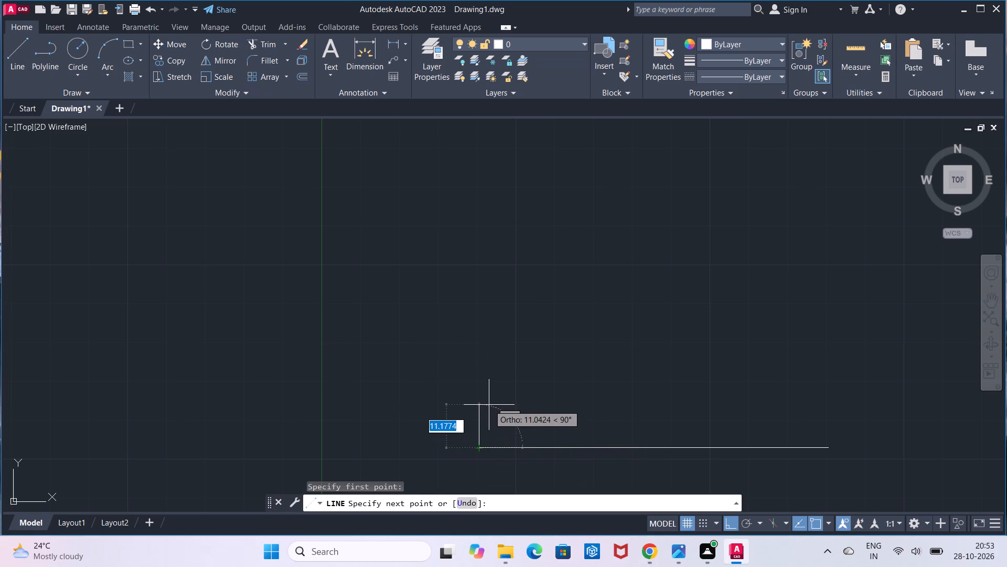
{"action": "key", "text": "2"}
{"action": "key", "text": "0"}
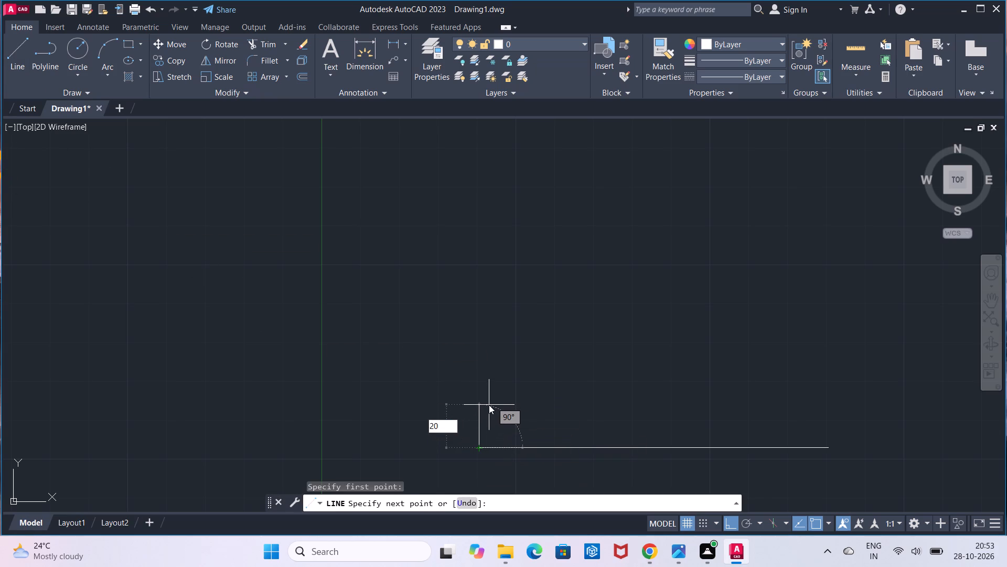
{"action": "key", "text": "Return"}
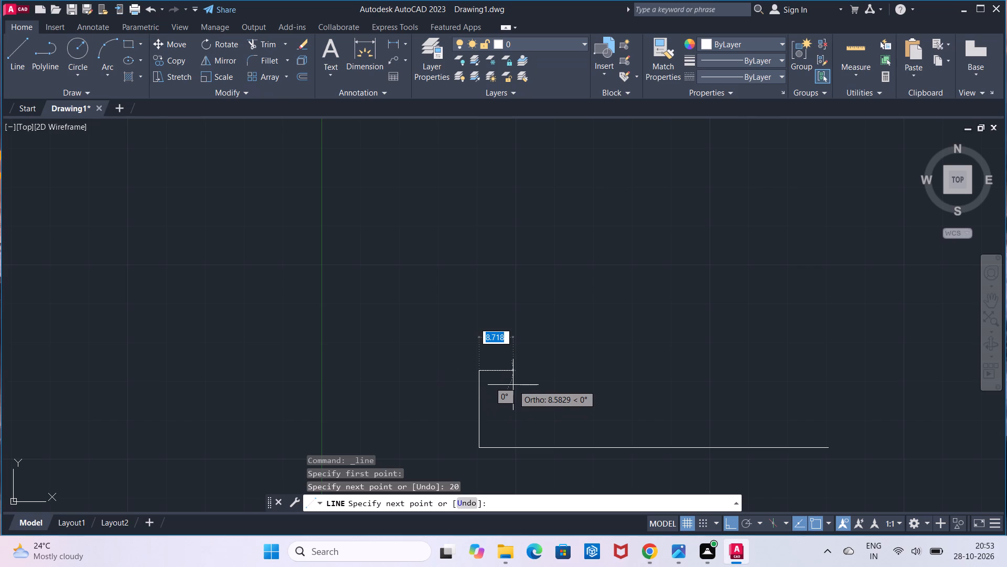
{"action": "key", "text": "1"}
{"action": "key", "text": "0"}
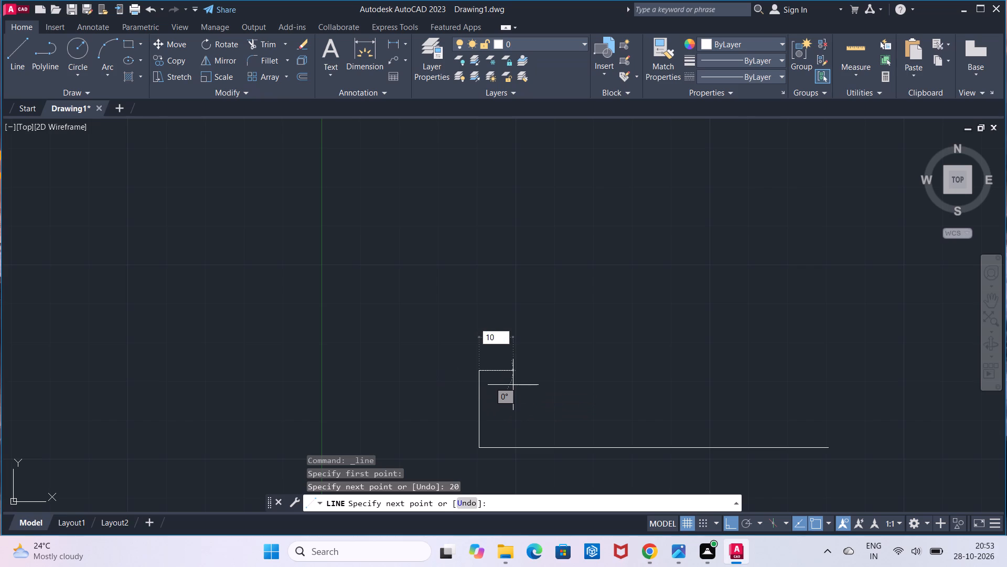
{"action": "key", "text": "Return"}
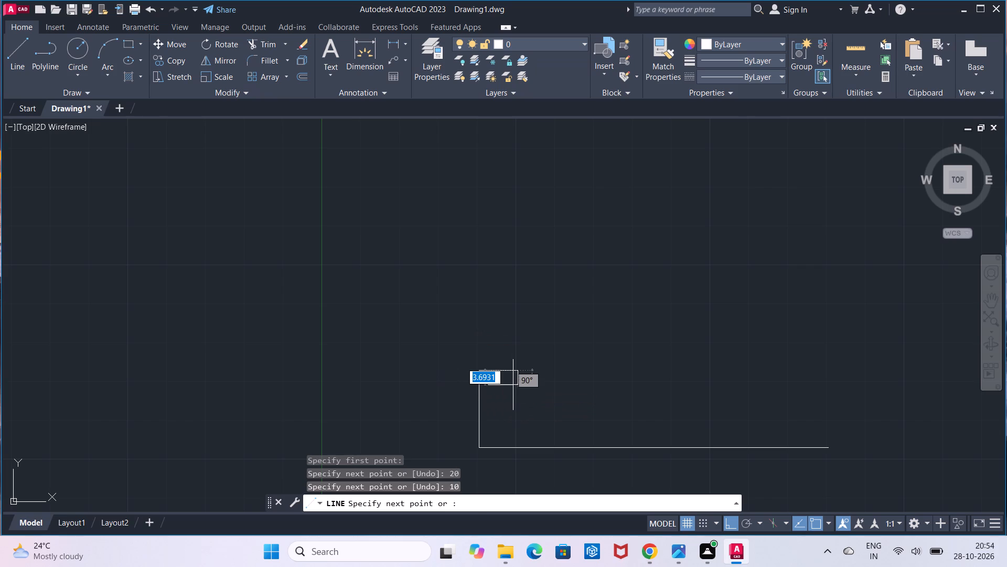
{"action": "key", "text": "Escape"}
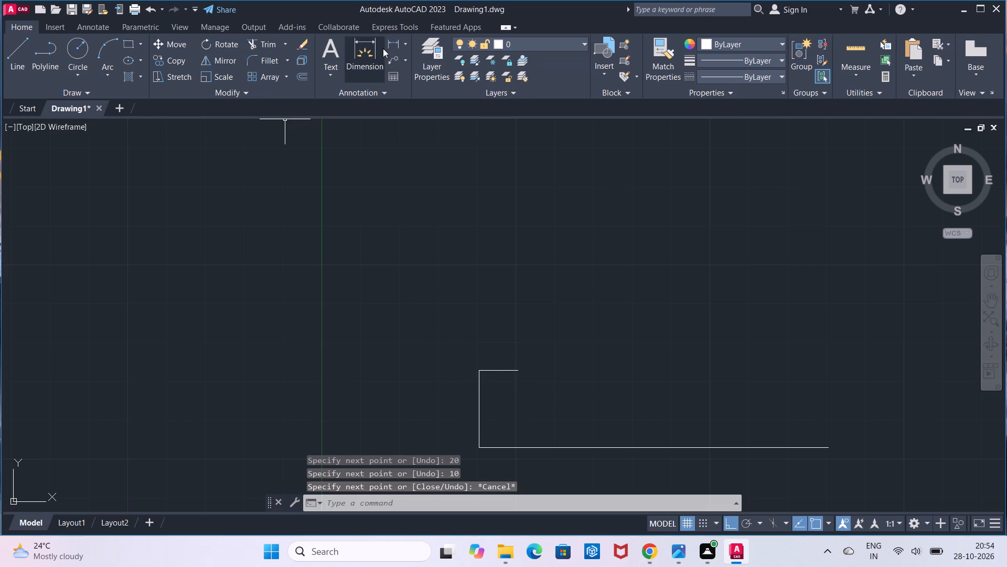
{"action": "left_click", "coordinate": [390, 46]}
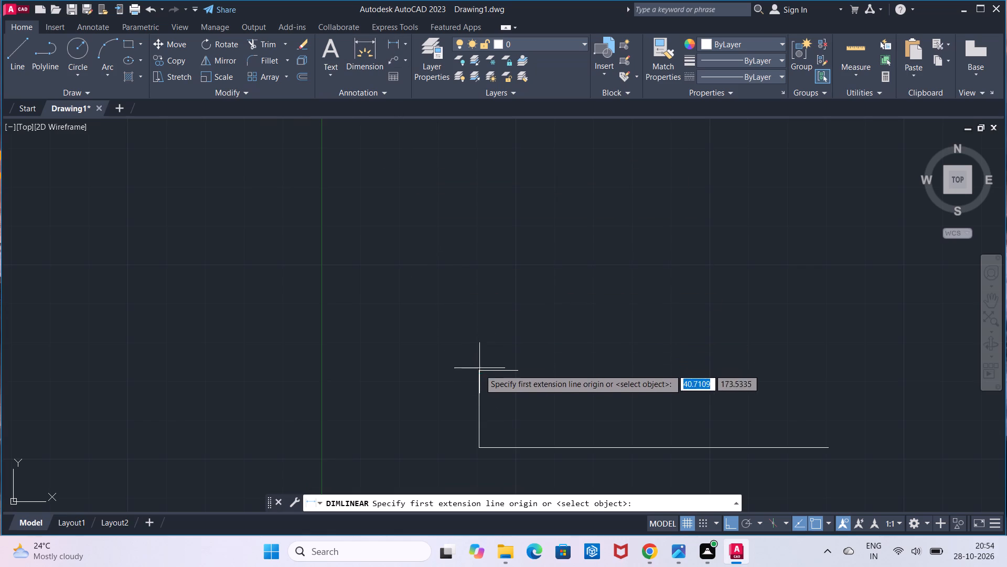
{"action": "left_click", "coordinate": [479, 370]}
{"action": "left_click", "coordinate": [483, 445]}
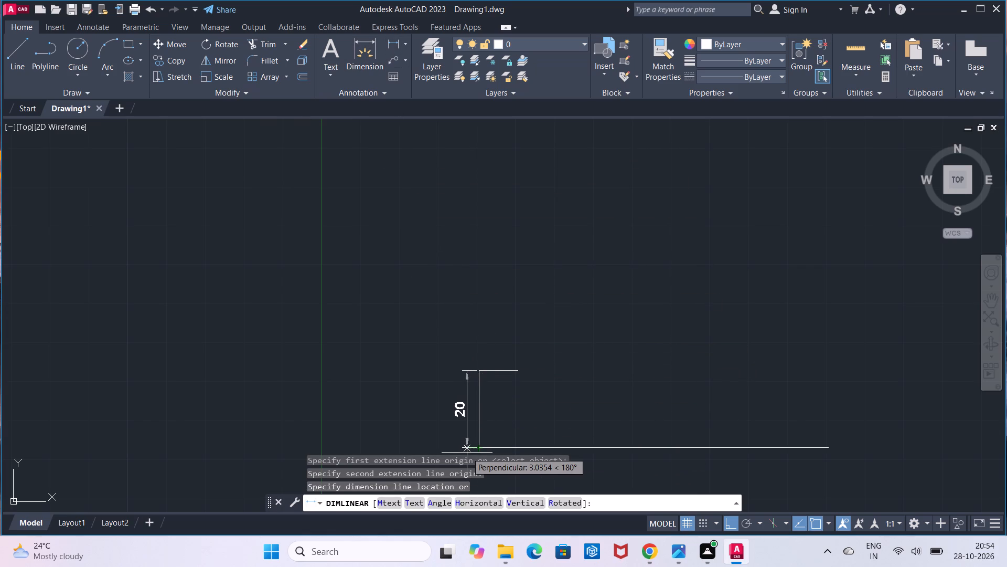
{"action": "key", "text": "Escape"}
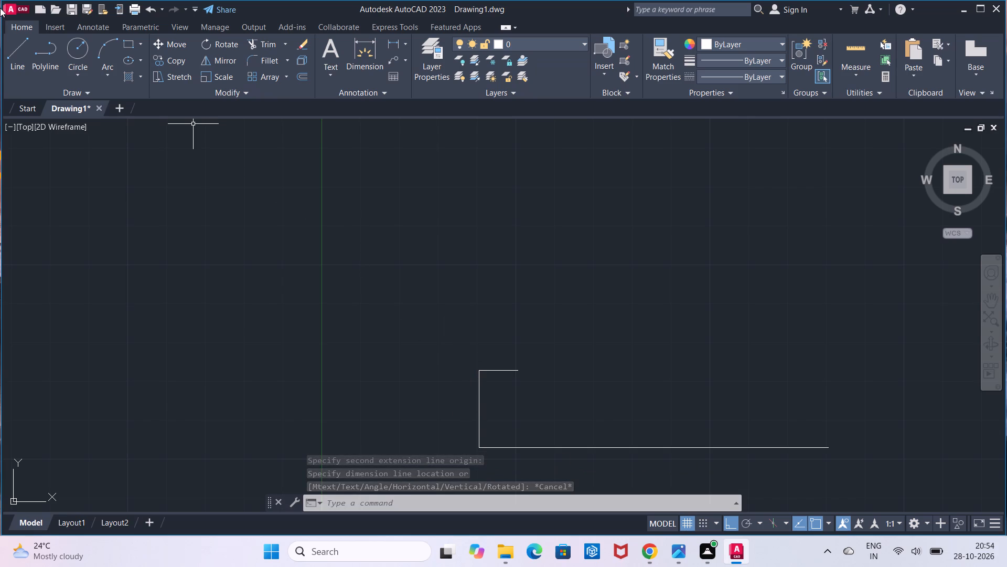
From the free end of the 10-unit segment, draw lines 25 units up, 80 units right, and down to the base line's right end.
{"action": "left_click", "coordinate": [10, 57]}
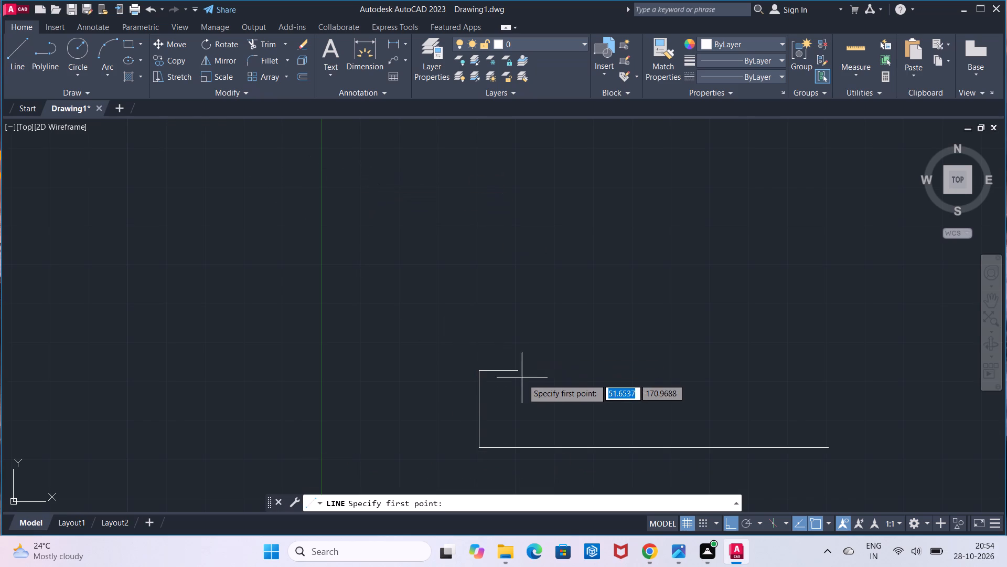
{"action": "left_click", "coordinate": [516, 372]}
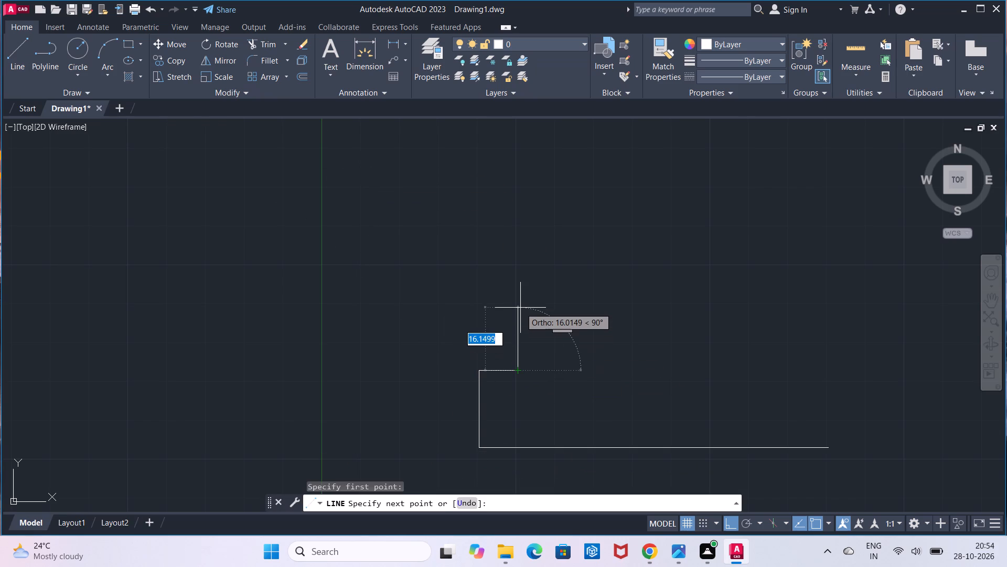
{"action": "type", "text": "25"}
{"action": "key", "text": "Return"}
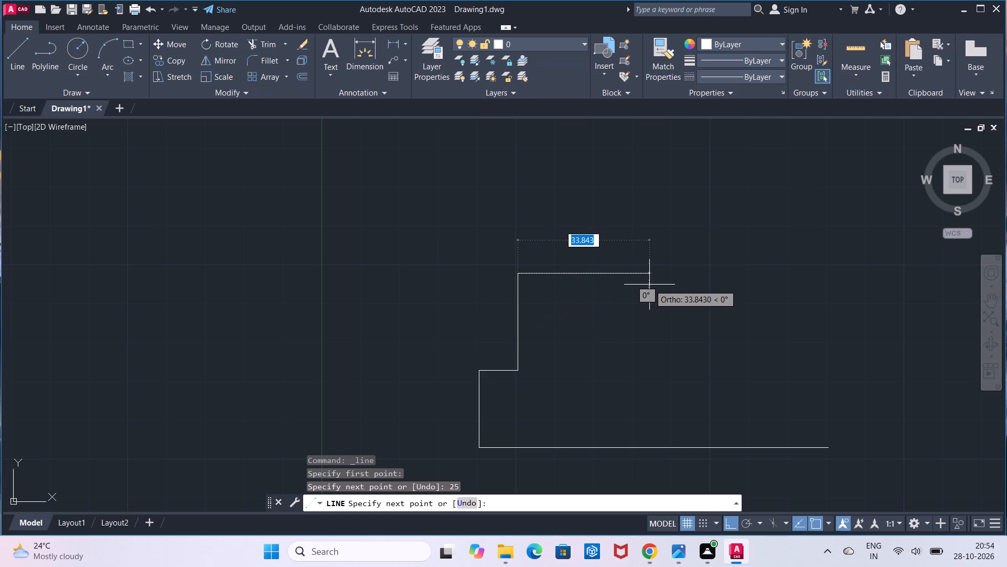
{"action": "type", "text": "80"}
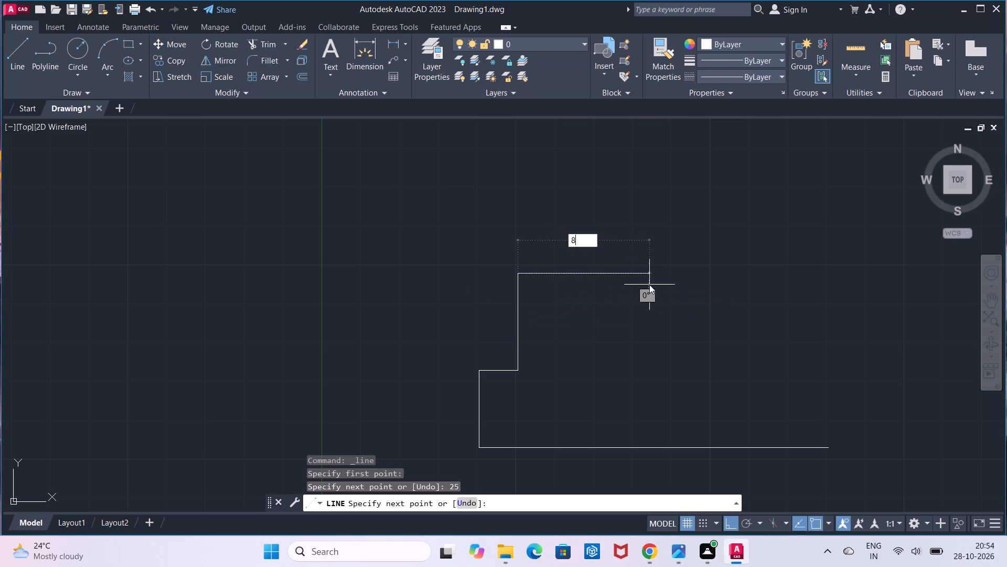
{"action": "key", "text": "Return"}
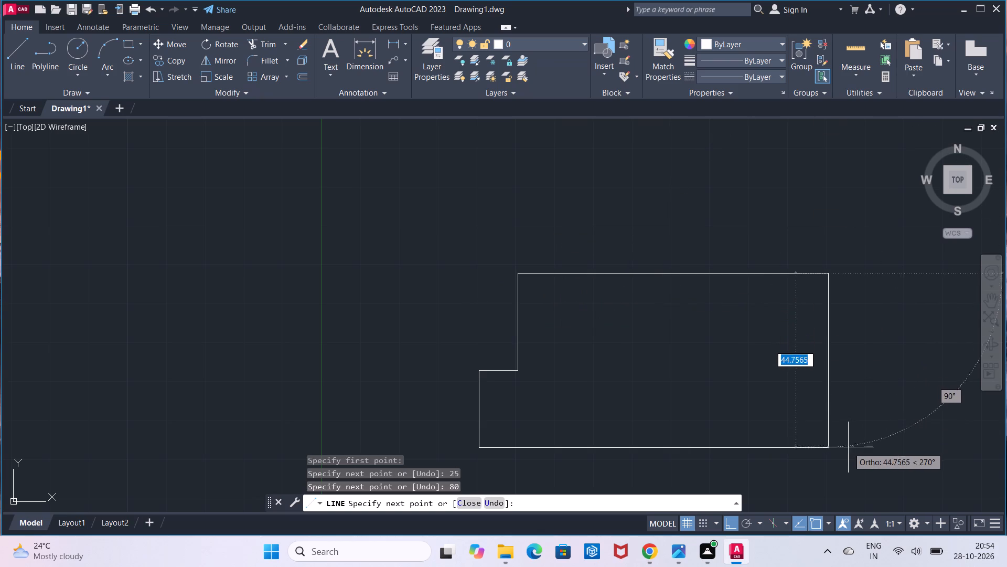
{"action": "left_click", "coordinate": [831, 451]}
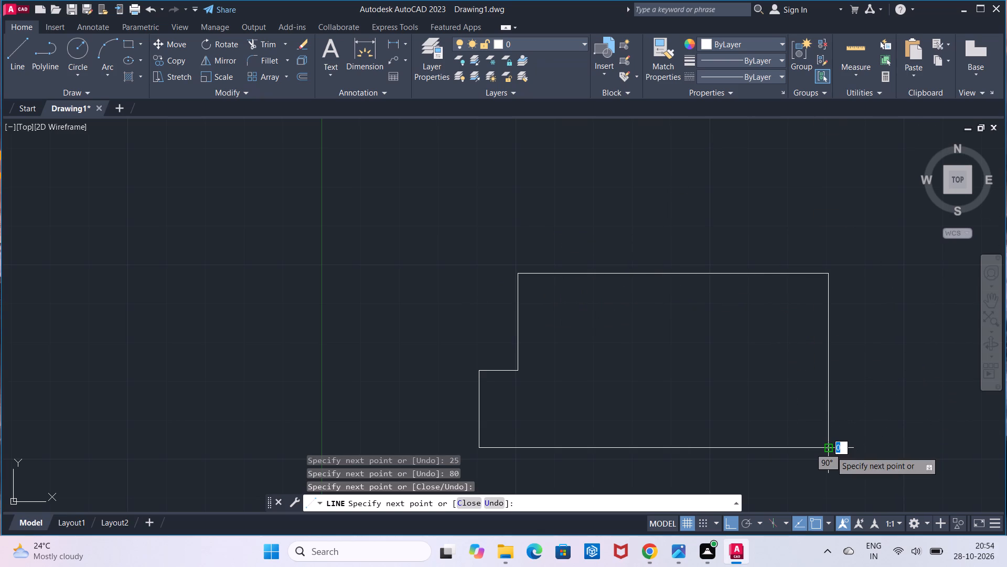
{"action": "key", "text": "Escape"}
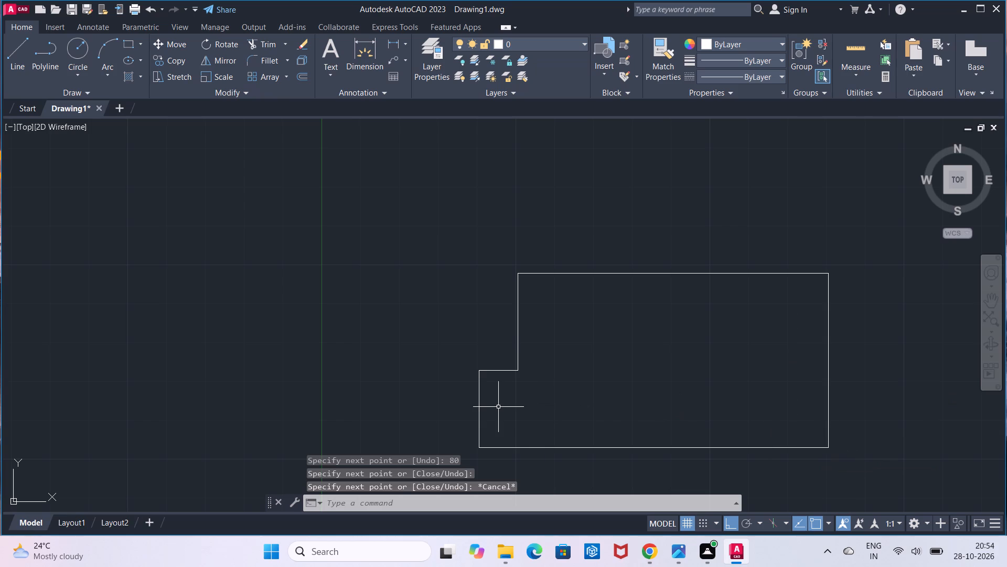
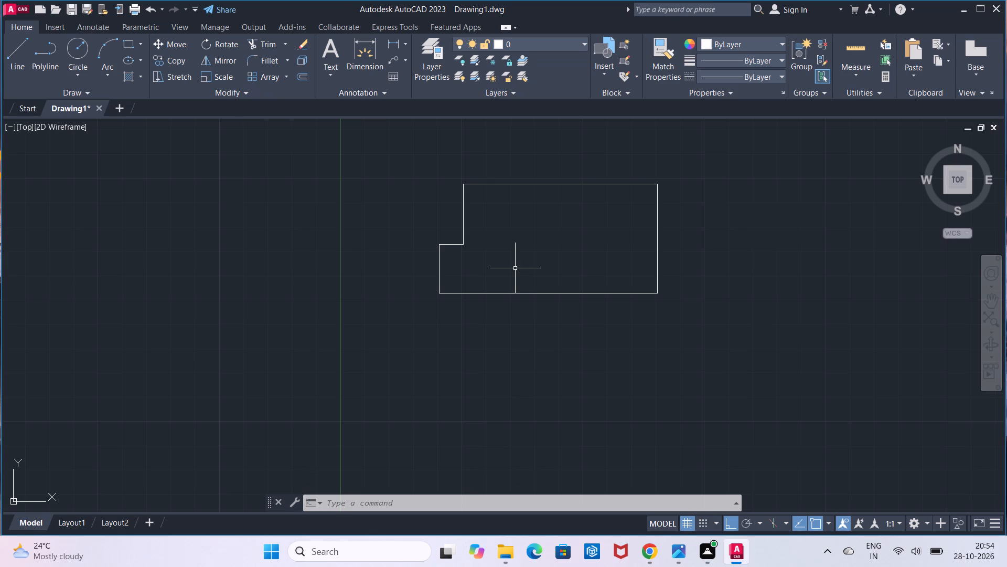
Draw a circle of radius 30 centred about 46 units directly below the left end of the profile's base line.
{"action": "middle_click_drag", "start_coordinate": [515, 268], "coordinate": [533, 255]}
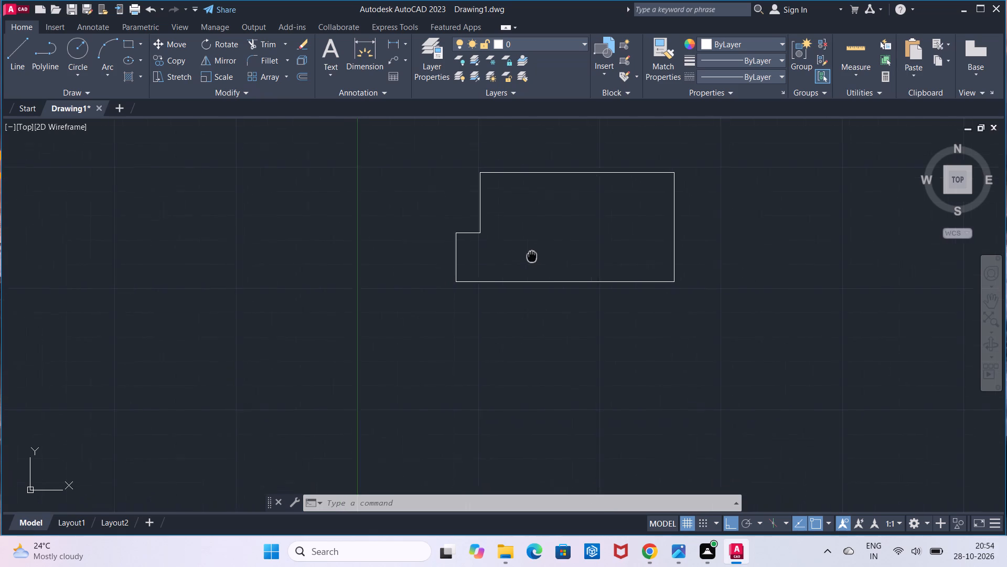
{"action": "middle_click_drag", "start_coordinate": [533, 255], "coordinate": [540, 226]}
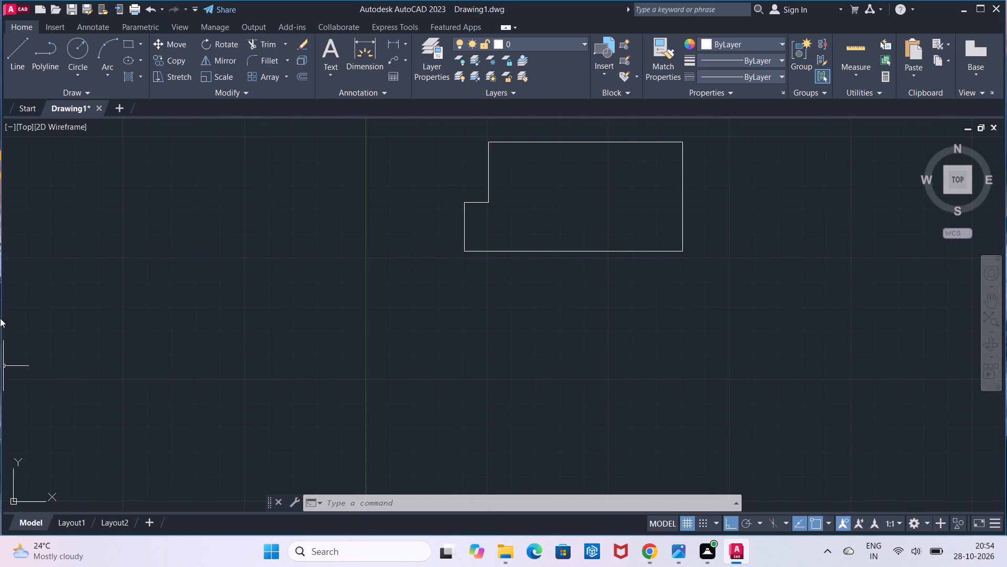
{"action": "left_click", "coordinate": [68, 46]}
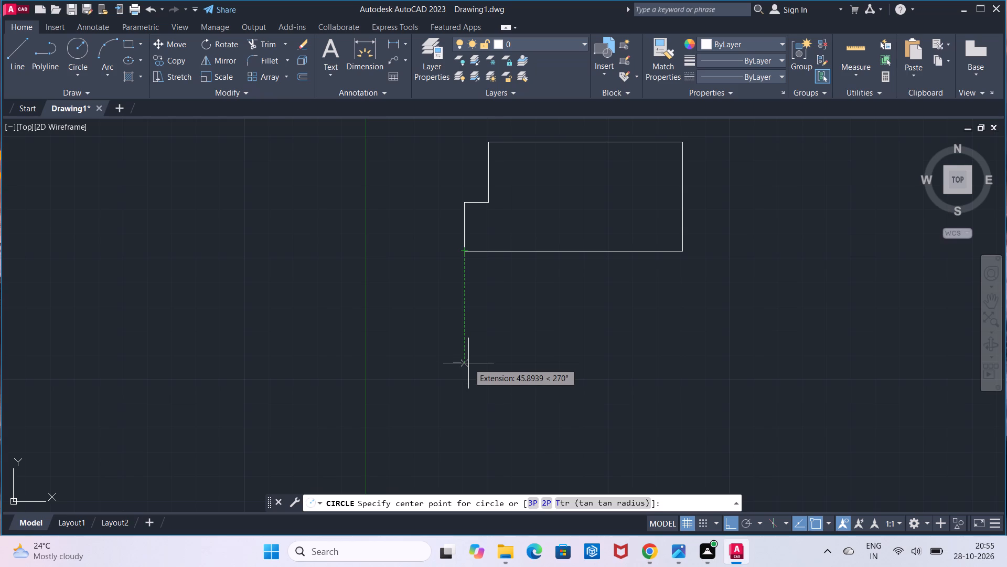
{"action": "left_click", "coordinate": [468, 363]}
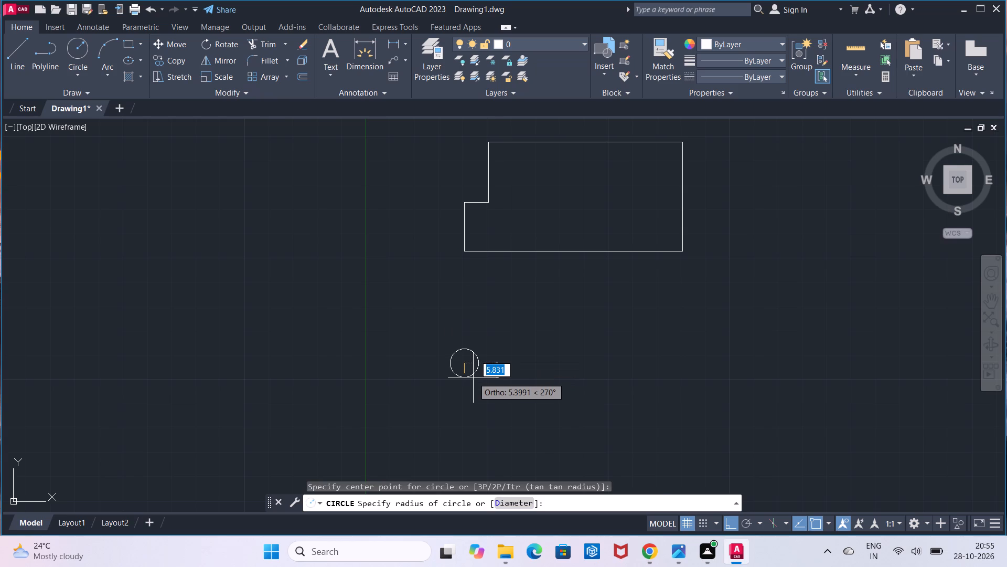
{"action": "key", "text": "3"}
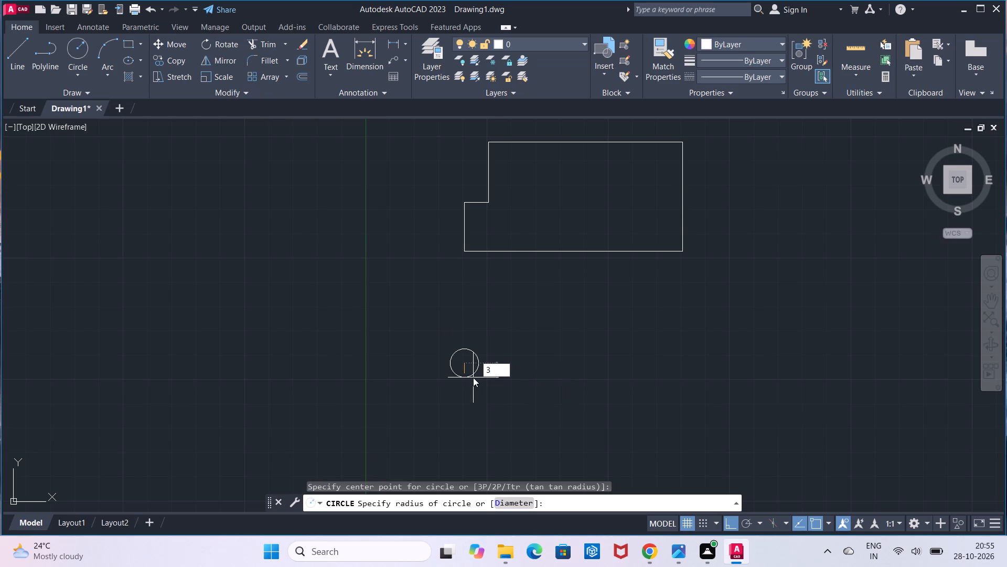
{"action": "key", "text": "0"}
{"action": "key", "text": "Return"}
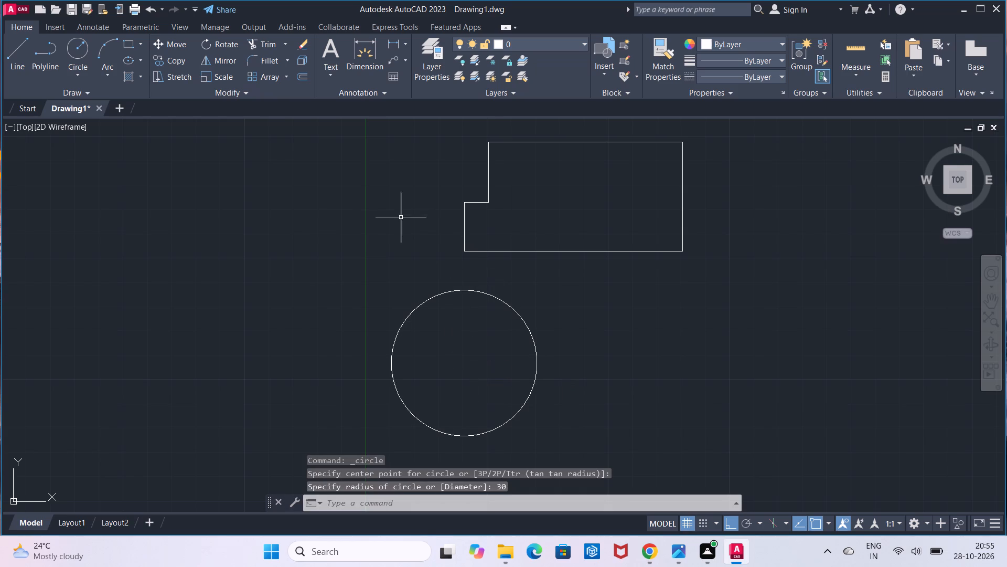
Move the circle horizontally towards positive X until its left quadrant lies just outside the profile's left edge alignment.
{"action": "left_click", "coordinate": [159, 41]}
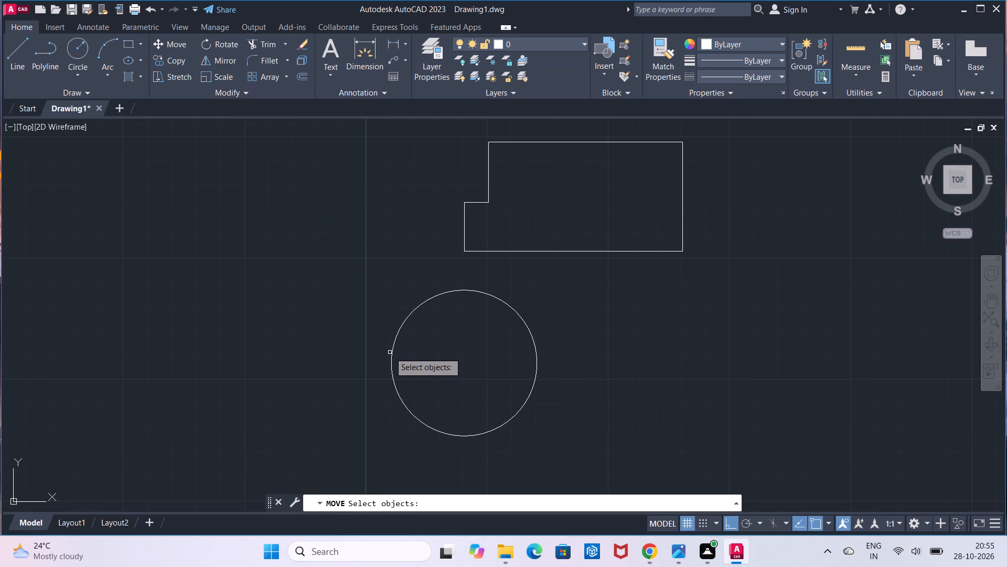
{"action": "left_click", "coordinate": [392, 361]}
{"action": "key", "text": "Return"}
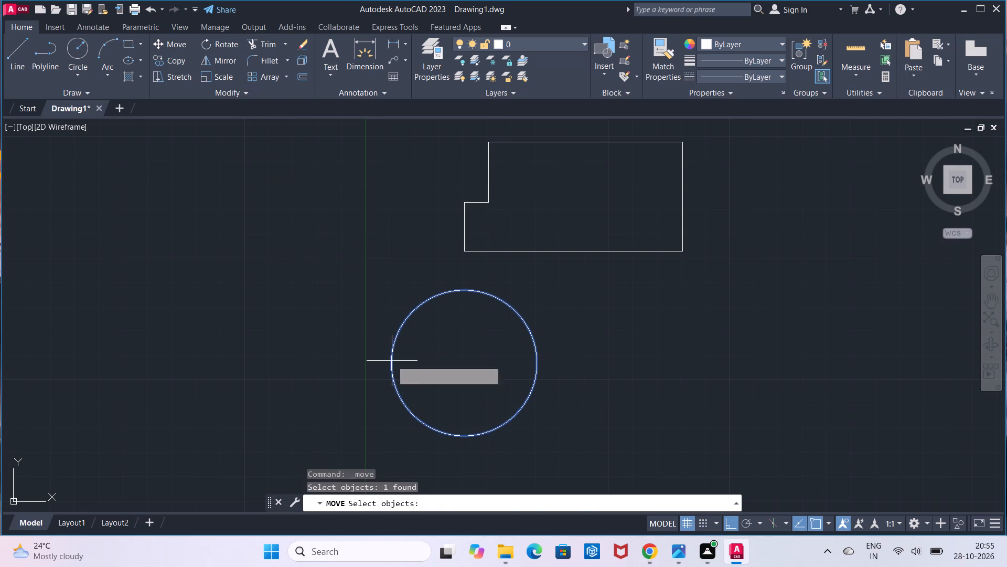
{"action": "left_click", "coordinate": [542, 368]}
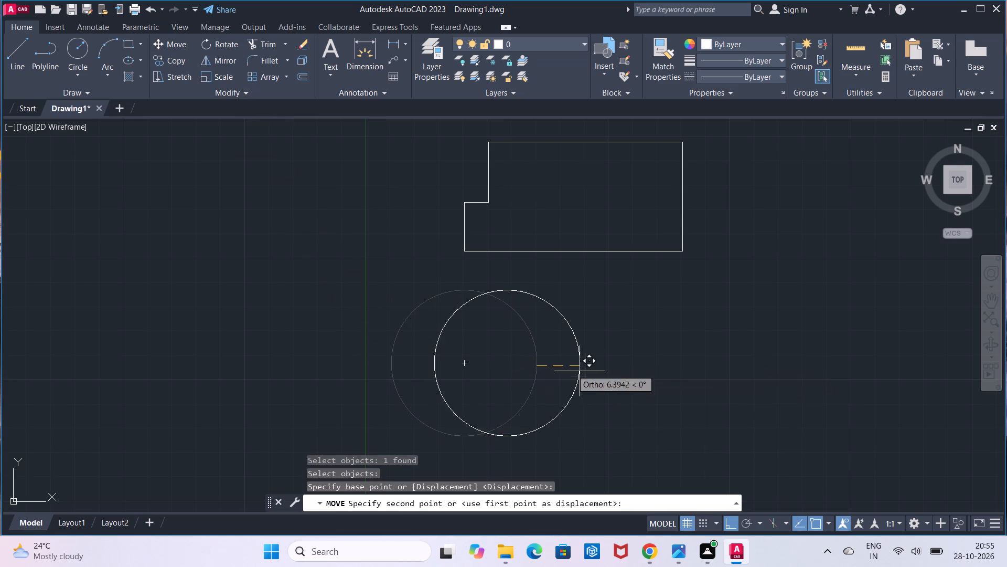
{"action": "left_click", "coordinate": [602, 374]}
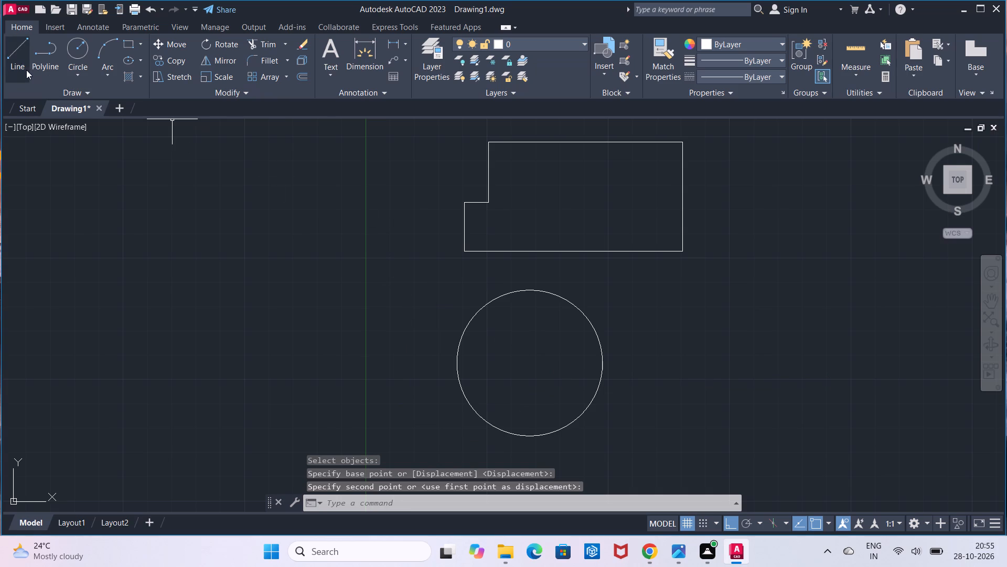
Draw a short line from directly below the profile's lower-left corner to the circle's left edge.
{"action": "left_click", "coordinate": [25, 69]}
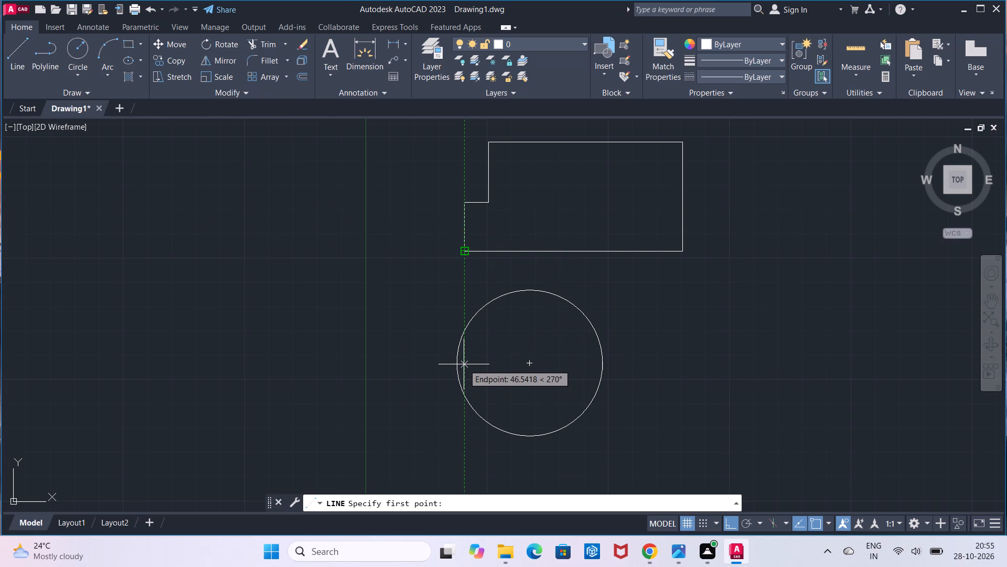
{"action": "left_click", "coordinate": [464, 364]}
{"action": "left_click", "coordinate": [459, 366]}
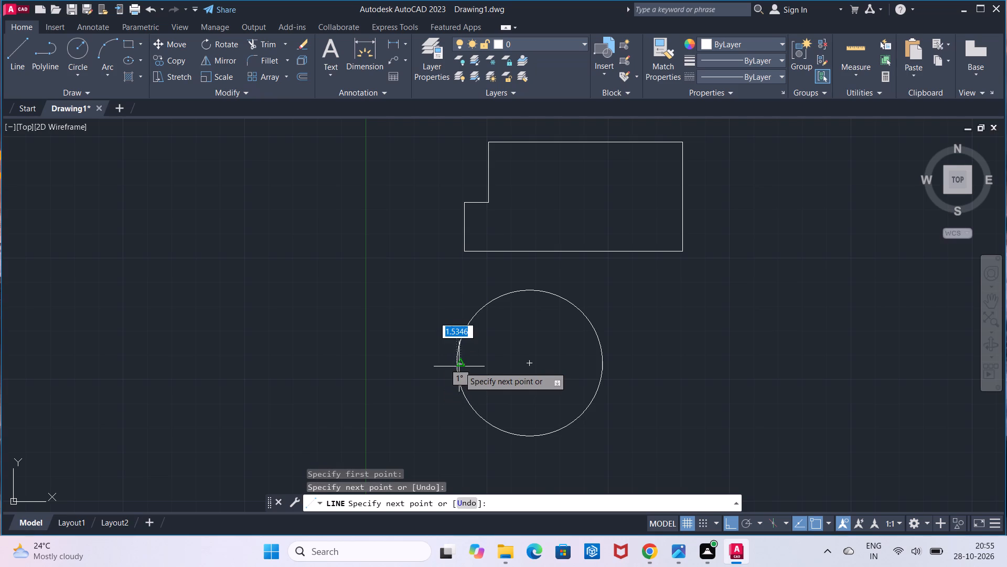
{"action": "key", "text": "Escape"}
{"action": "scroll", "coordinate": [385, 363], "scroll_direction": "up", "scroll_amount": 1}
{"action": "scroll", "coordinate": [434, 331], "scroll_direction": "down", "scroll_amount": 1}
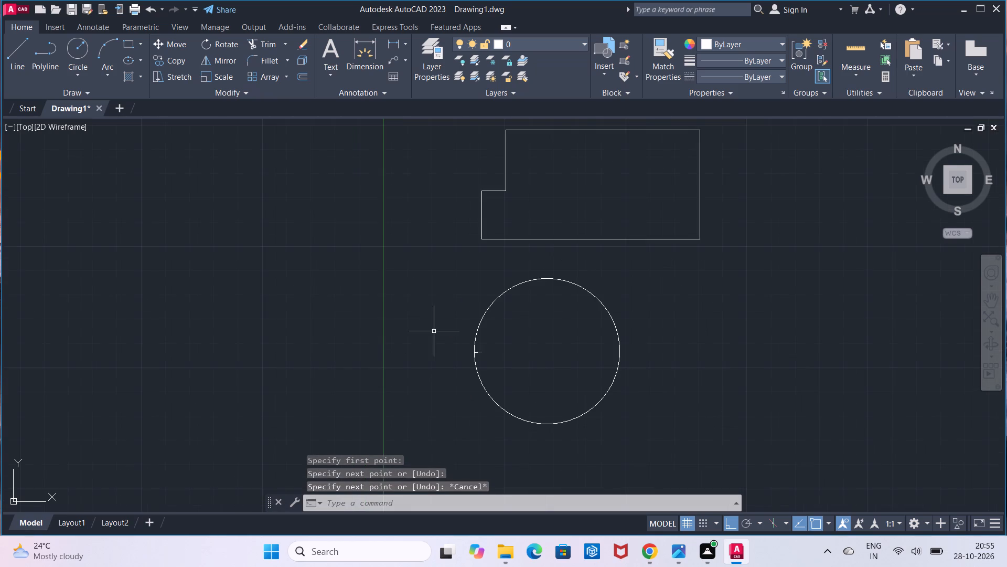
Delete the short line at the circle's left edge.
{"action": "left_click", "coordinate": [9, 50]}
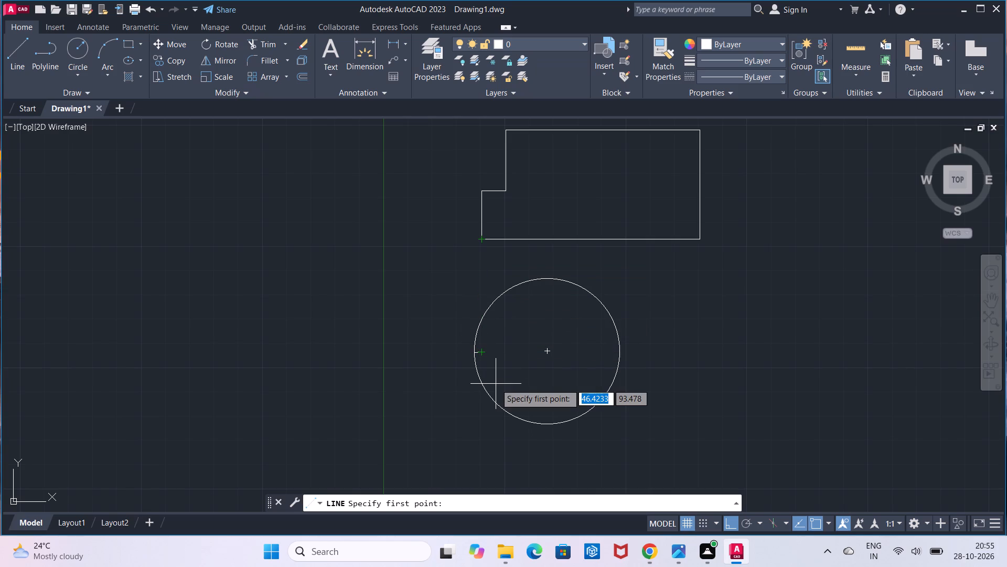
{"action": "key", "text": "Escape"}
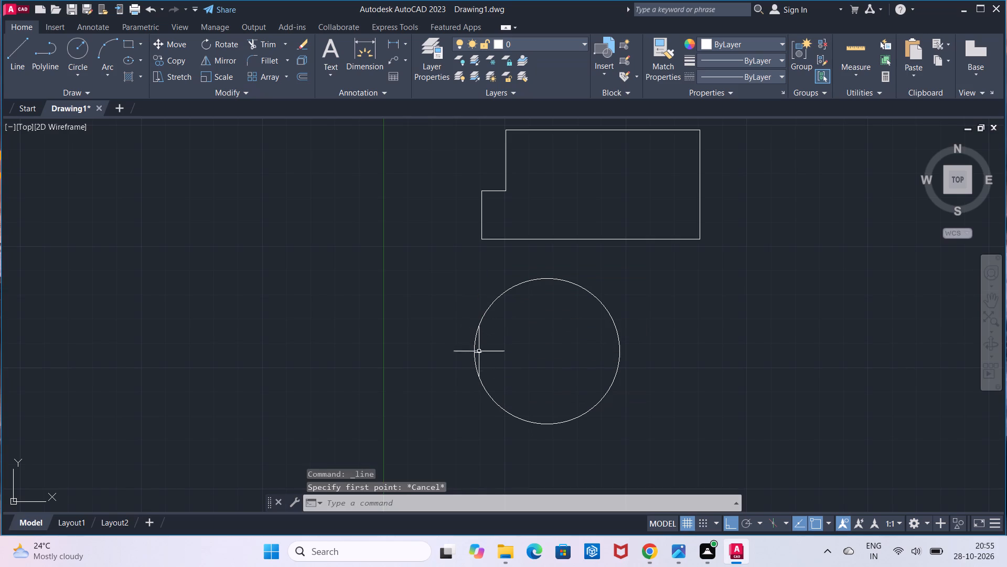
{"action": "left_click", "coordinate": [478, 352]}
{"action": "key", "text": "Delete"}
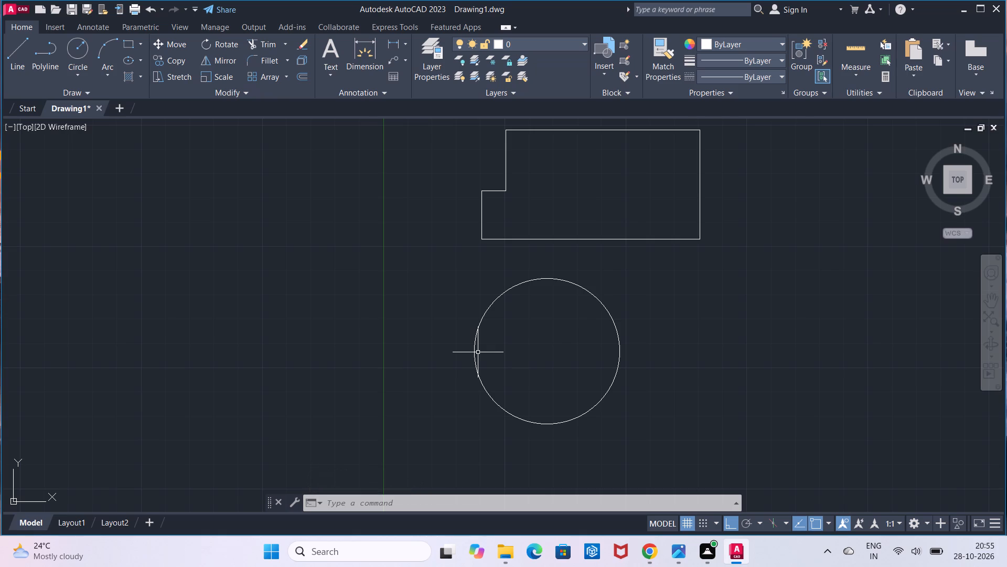
Draw a vertical line about 48 units down from the base line's left end into the circle.
{"action": "scroll", "coordinate": [478, 352], "scroll_direction": "up", "scroll_amount": 1}
{"action": "scroll", "coordinate": [478, 352], "scroll_direction": "down", "scroll_amount": 1}
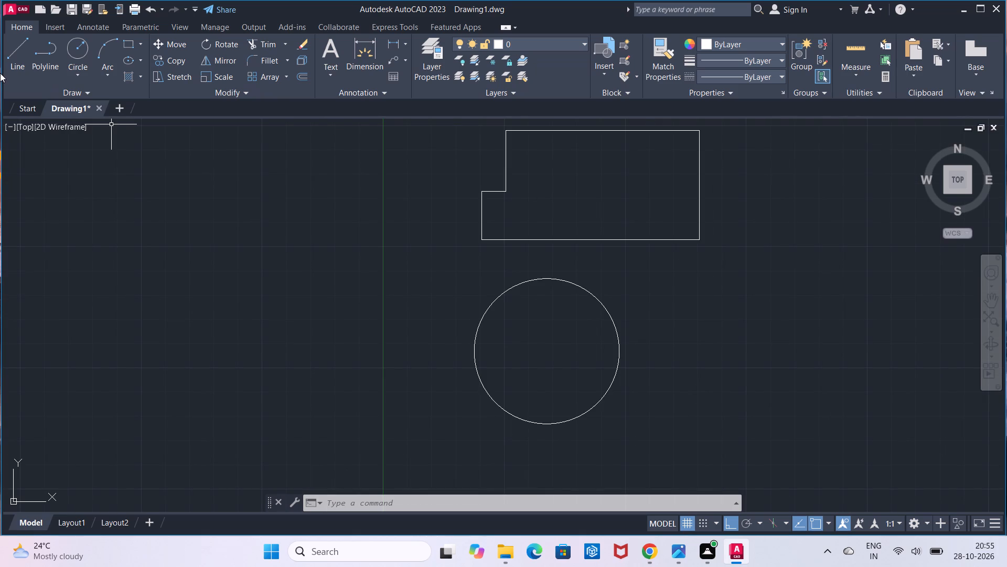
{"action": "left_click", "coordinate": [10, 60]}
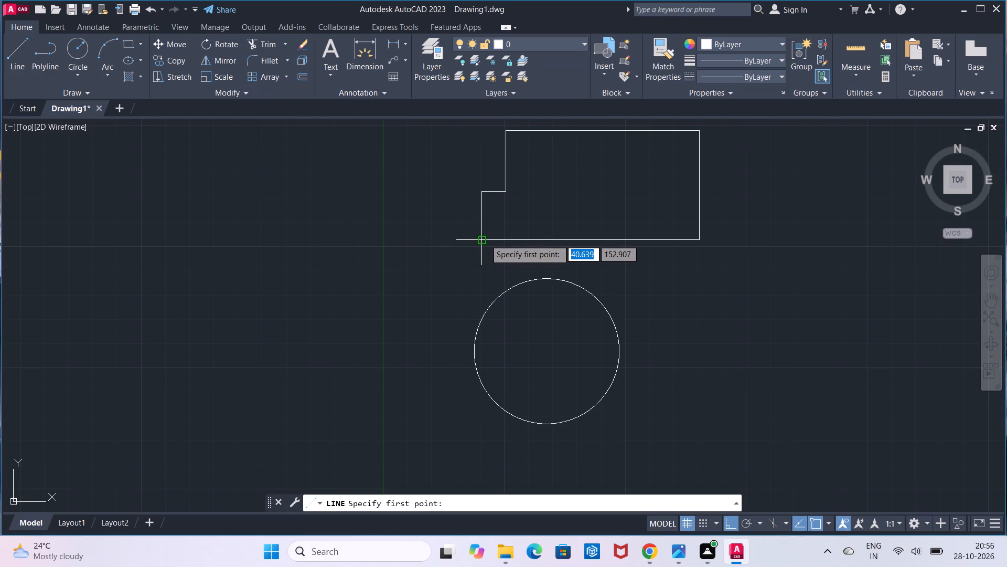
{"action": "left_click", "coordinate": [485, 239]}
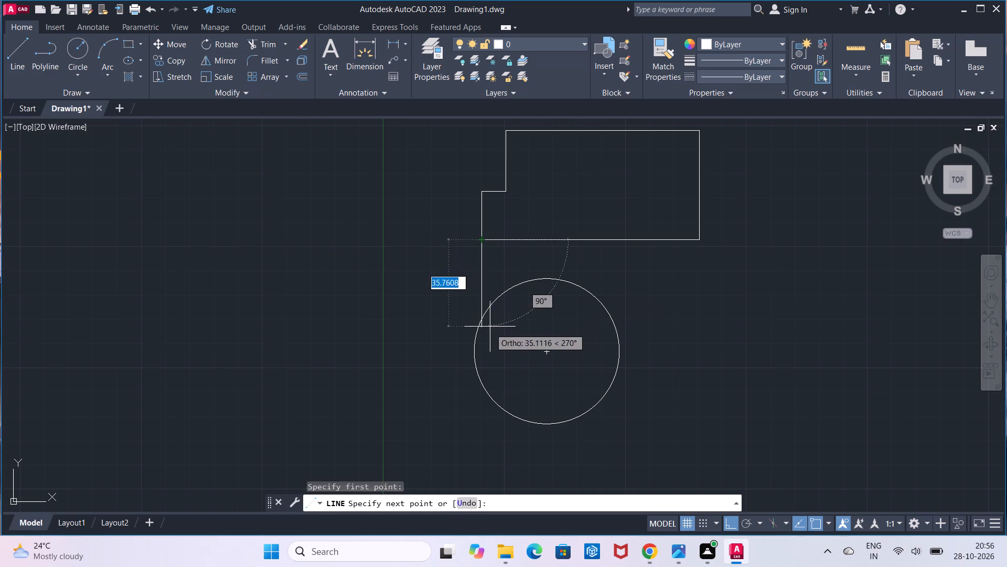
{"action": "left_click", "coordinate": [487, 358]}
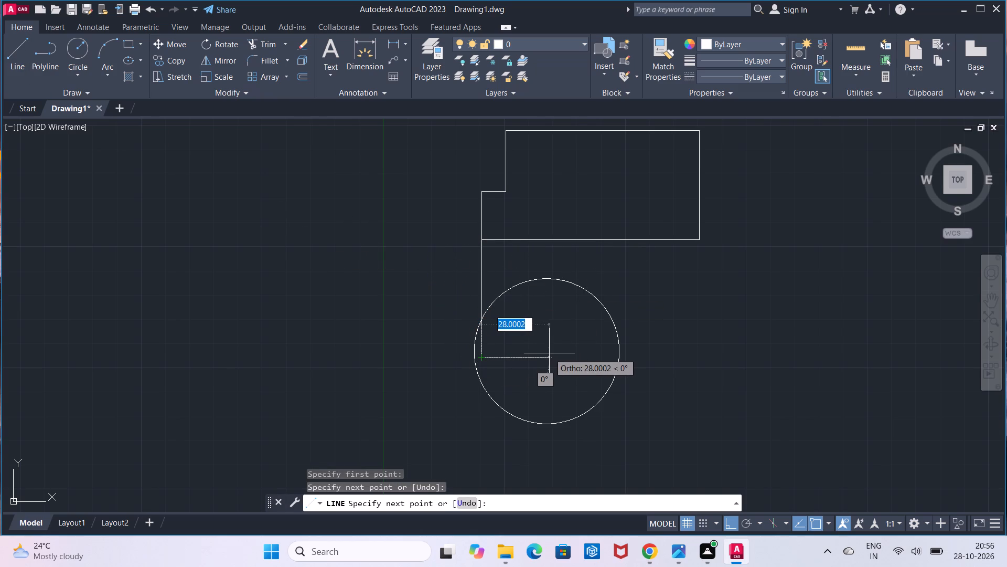
{"action": "key", "text": "Escape"}
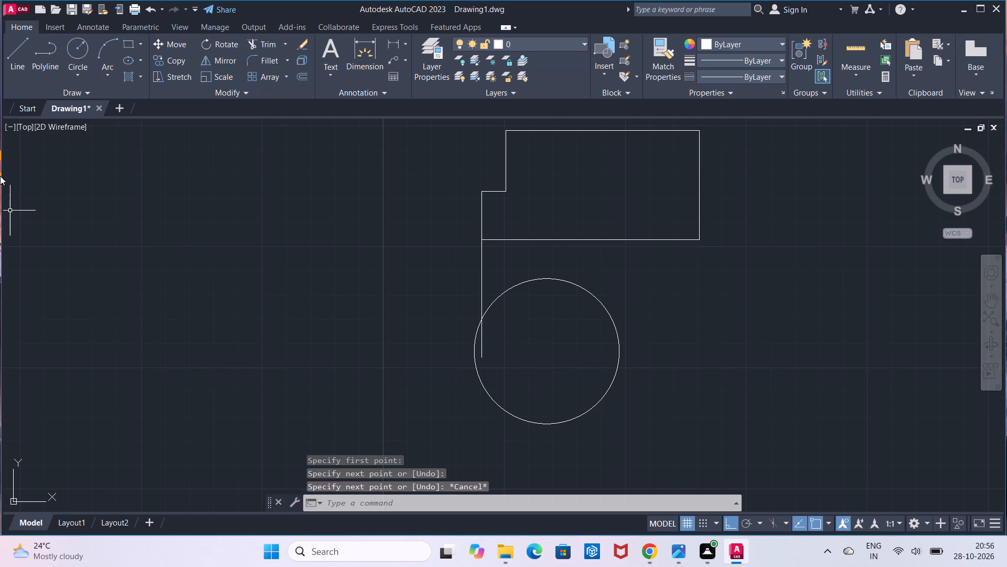
Draw a horizontal line 30 units long from the circle's centre to its left quadrant.
{"action": "left_click", "coordinate": [14, 67]}
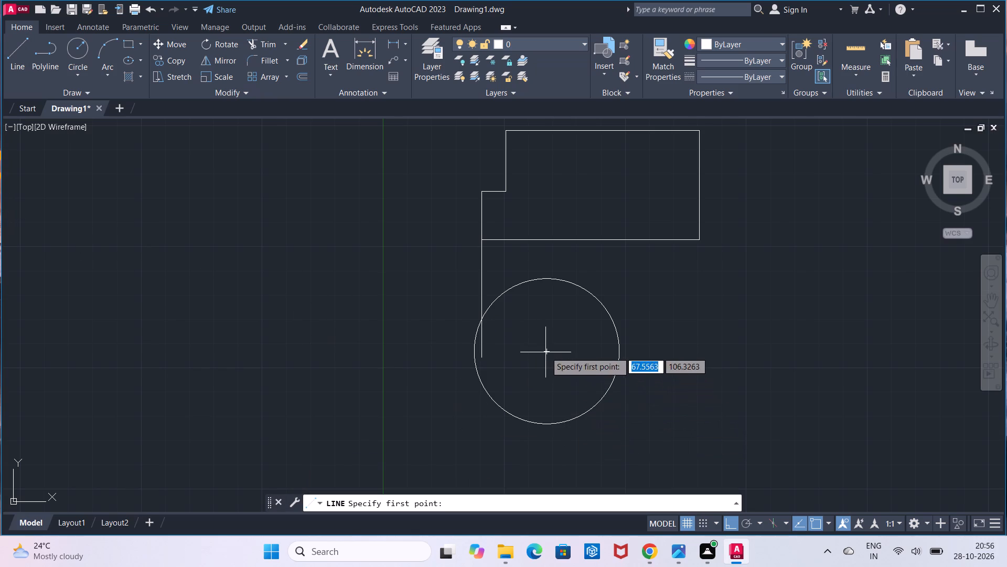
{"action": "left_click", "coordinate": [545, 352]}
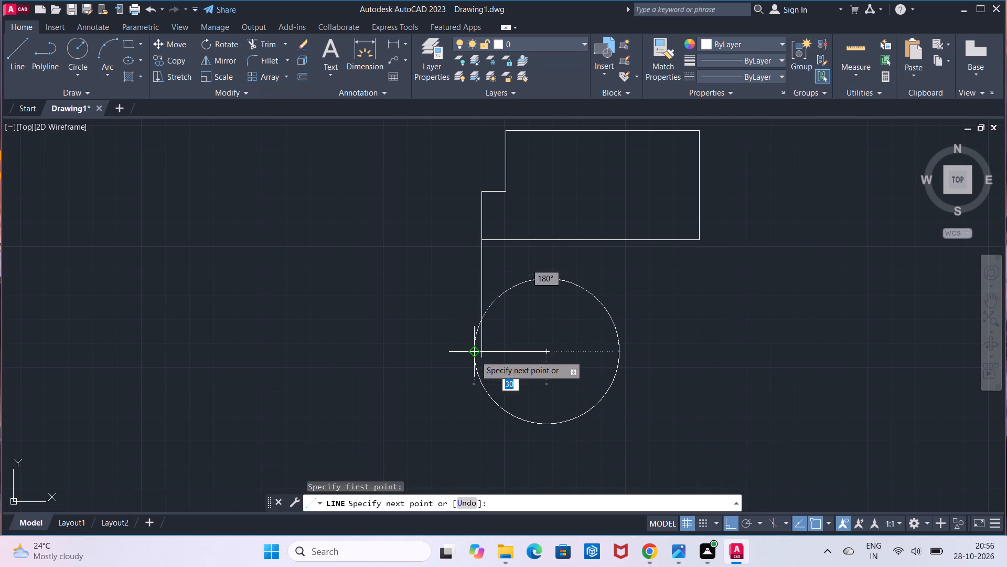
{"action": "left_click", "coordinate": [475, 355]}
{"action": "key", "text": "Escape"}
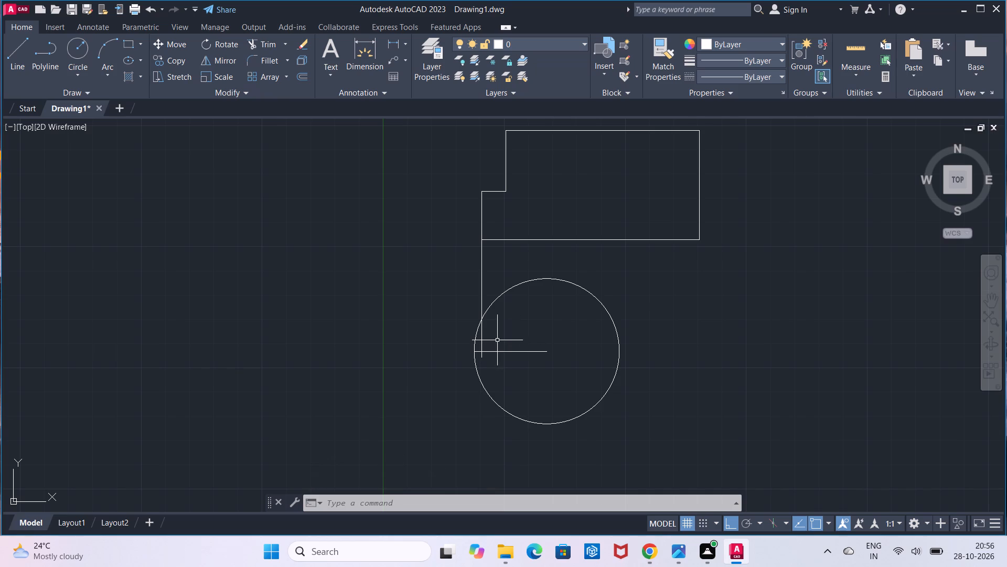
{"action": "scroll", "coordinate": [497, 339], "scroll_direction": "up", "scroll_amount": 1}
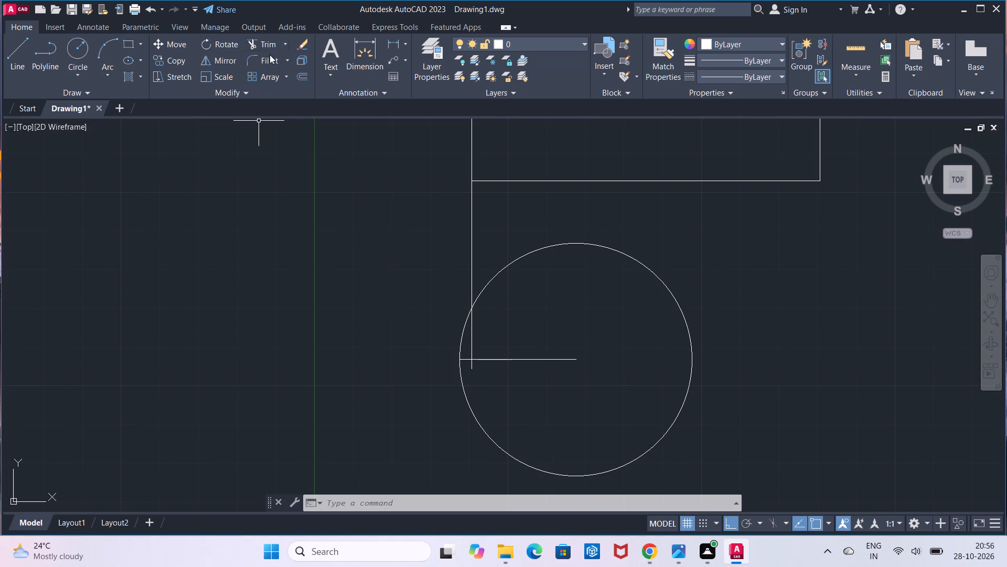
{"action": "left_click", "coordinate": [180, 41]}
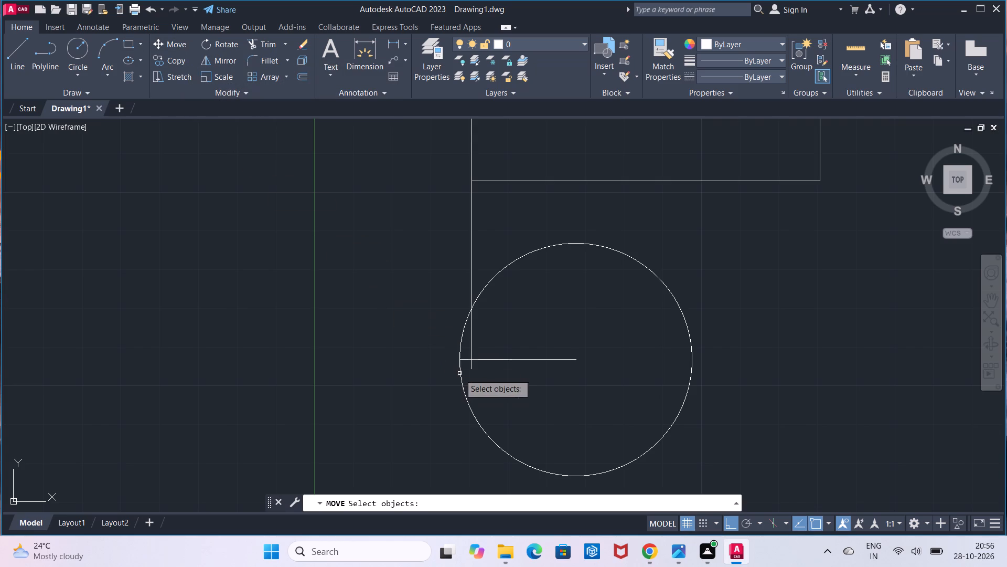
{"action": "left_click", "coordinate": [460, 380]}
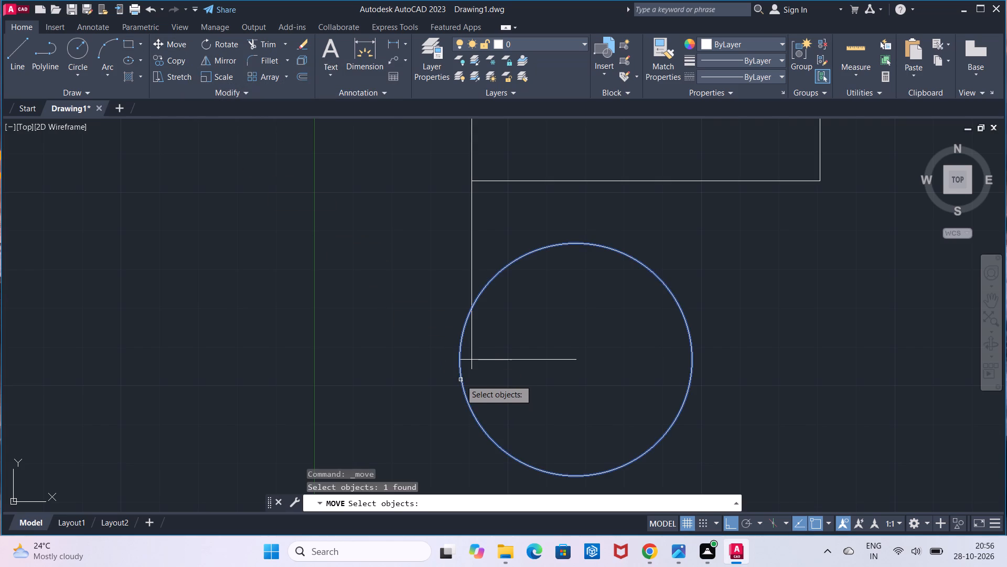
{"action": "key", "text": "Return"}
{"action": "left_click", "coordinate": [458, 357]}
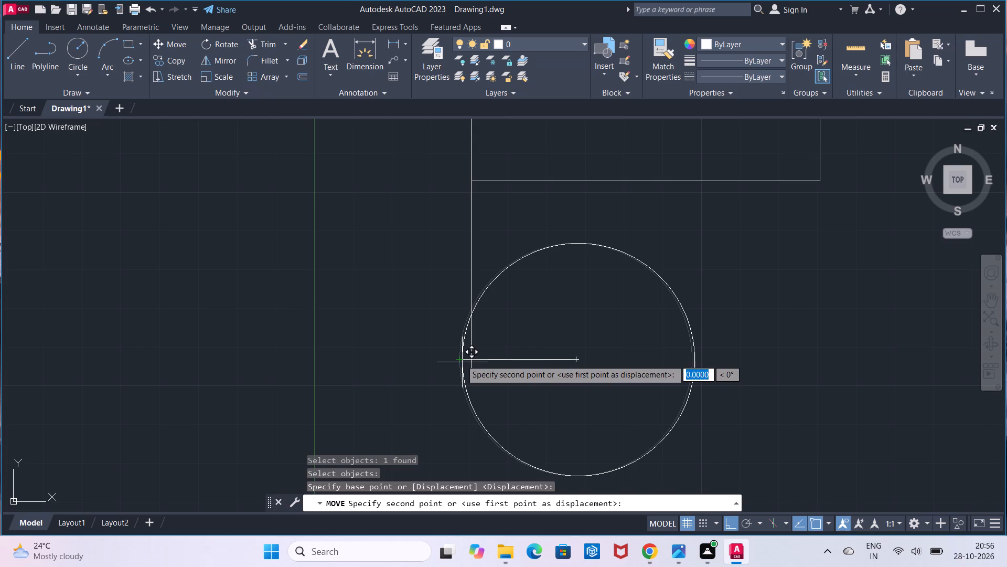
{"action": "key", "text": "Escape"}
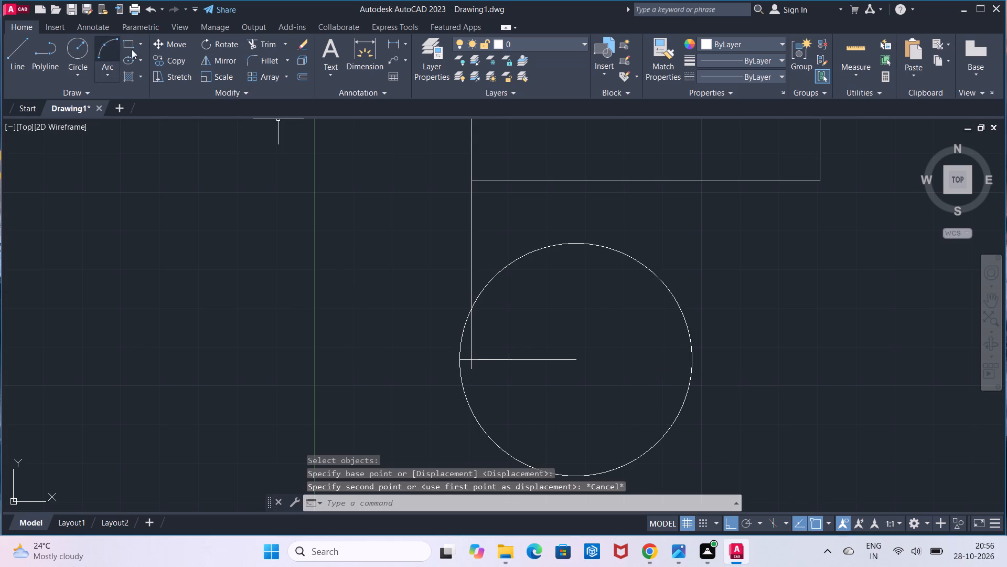
Move the circle about 3 units towards positive X, from its left quadrant onto the vertical construction line.
{"action": "left_click", "coordinate": [162, 48]}
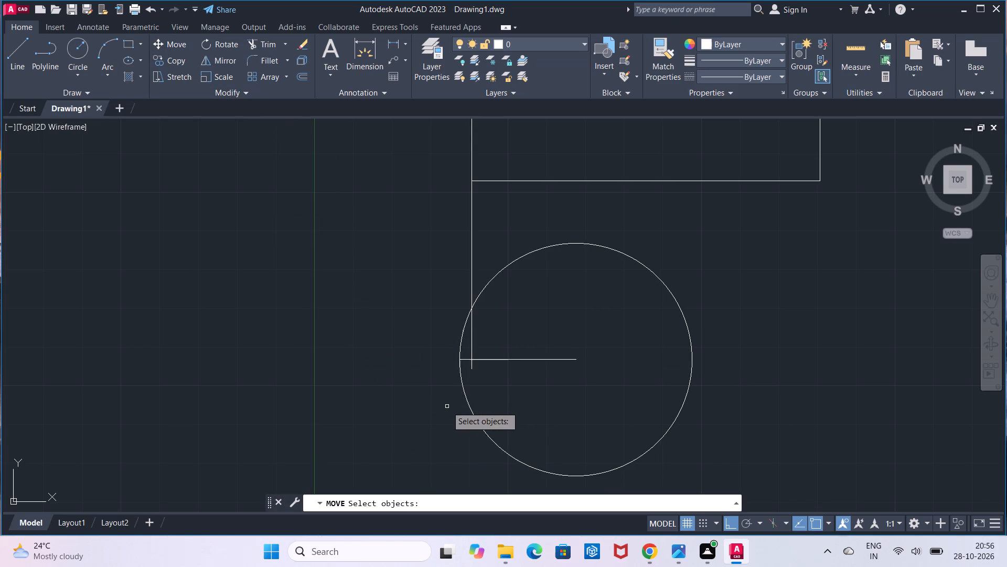
{"action": "left_click", "coordinate": [465, 397]}
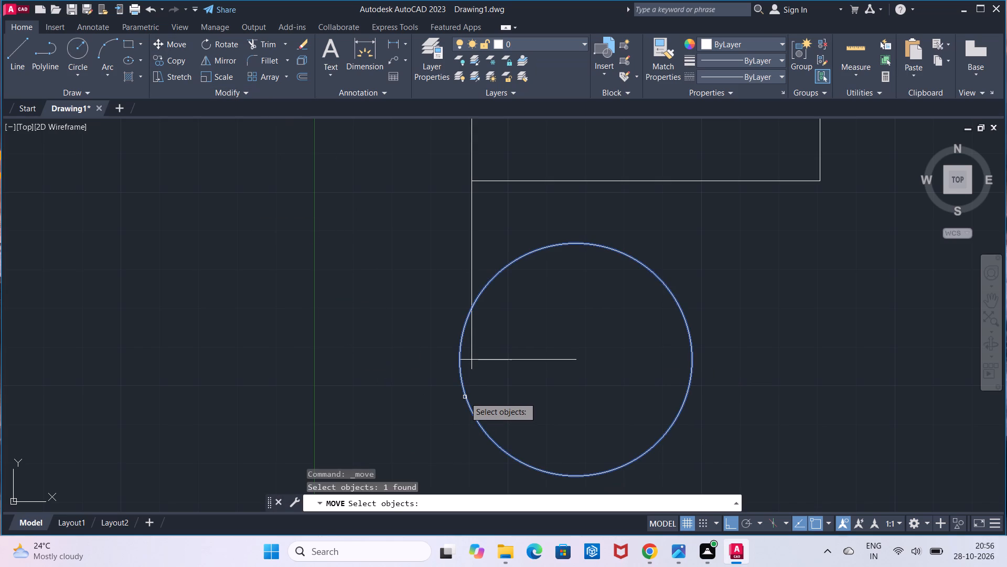
{"action": "key", "text": "Return"}
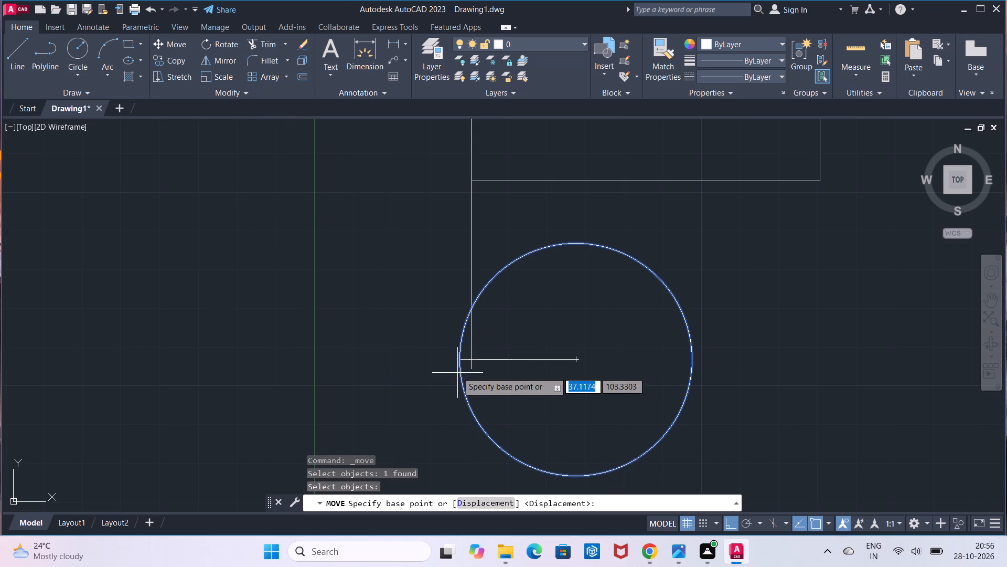
{"action": "left_click", "coordinate": [458, 360]}
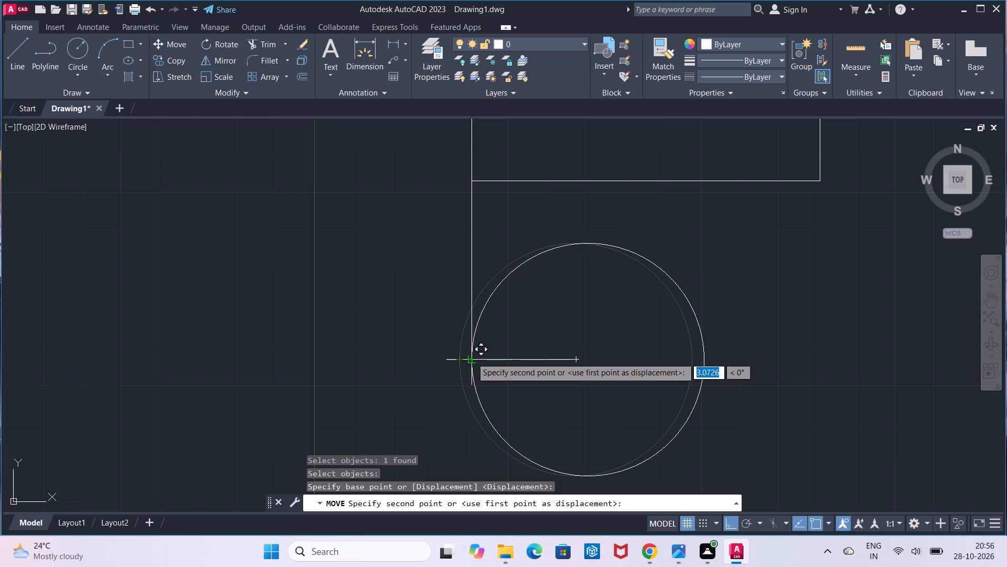
{"action": "left_click", "coordinate": [472, 358]}
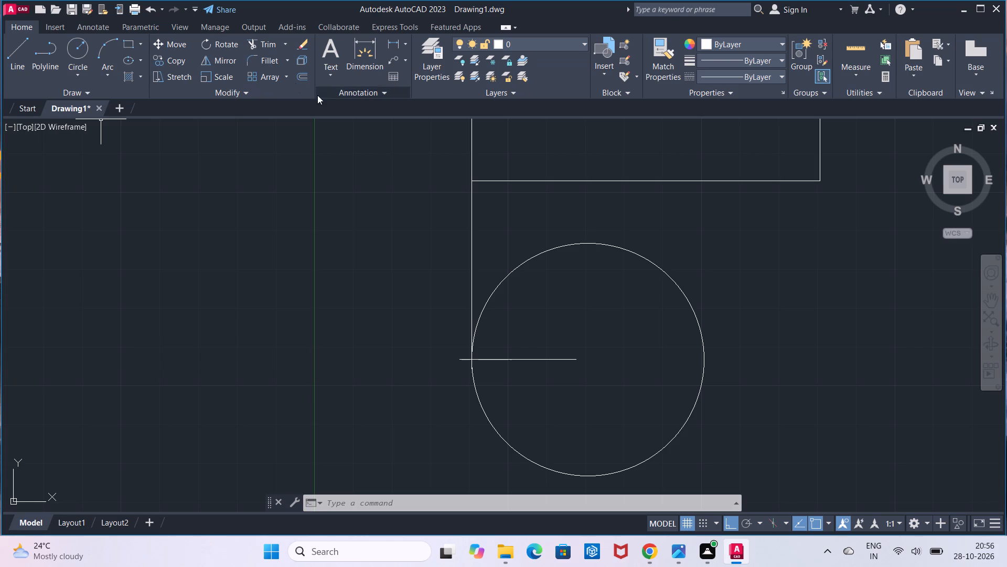
Erase the vertical construction line and the horizontal radius line at the circle.
{"action": "left_click", "coordinate": [306, 46]}
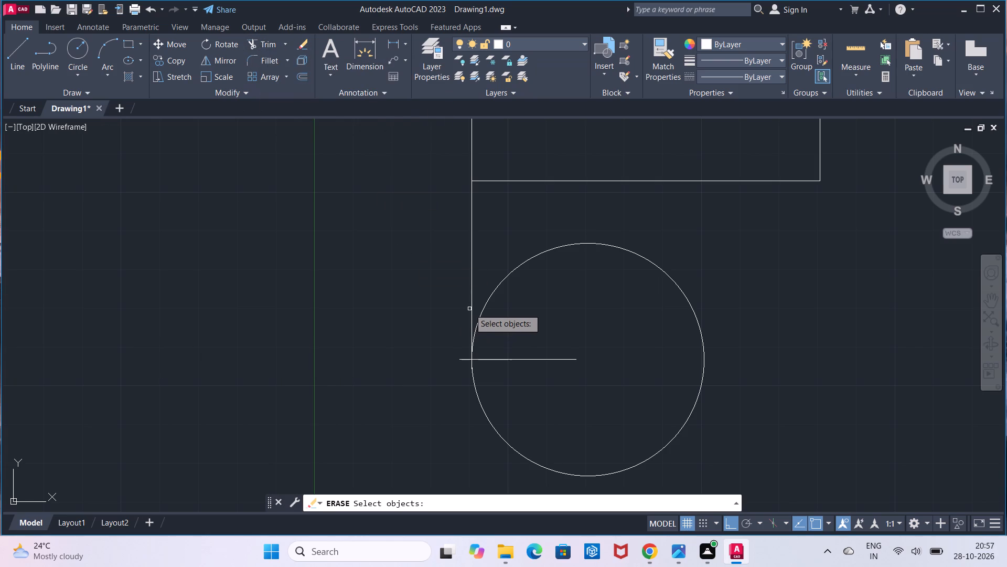
{"action": "left_click", "coordinate": [470, 308]}
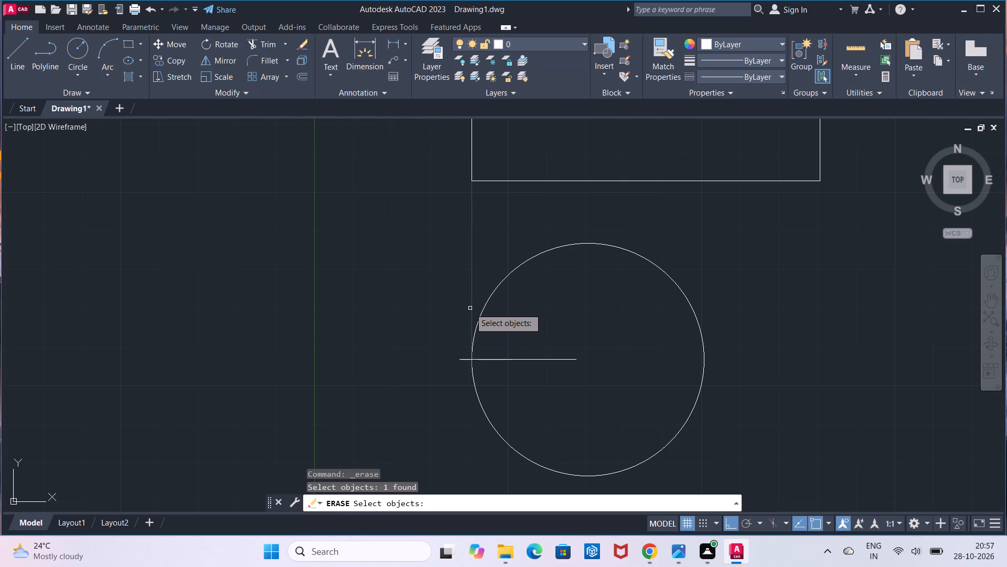
{"action": "key", "text": "Return"}
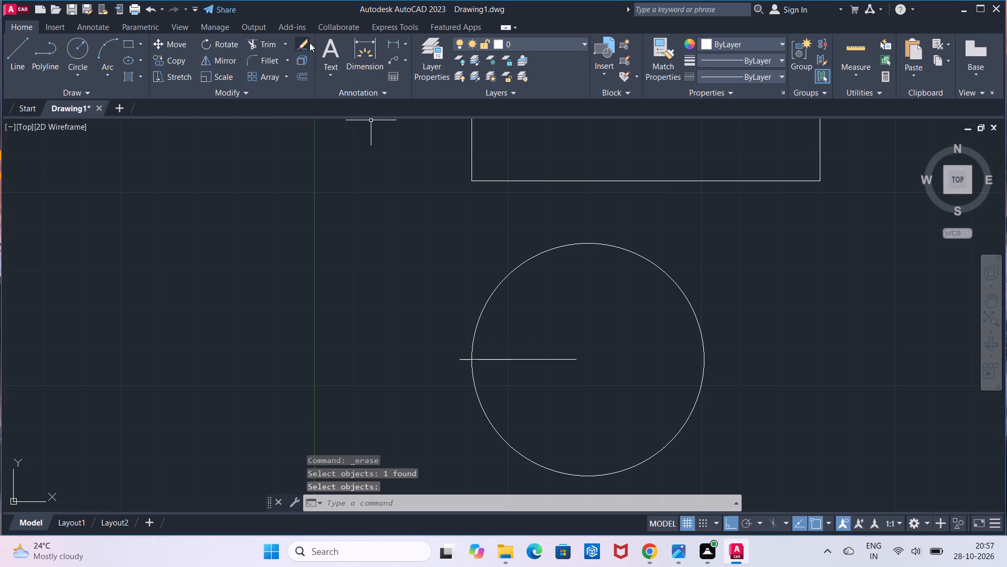
{"action": "left_click", "coordinate": [303, 43]}
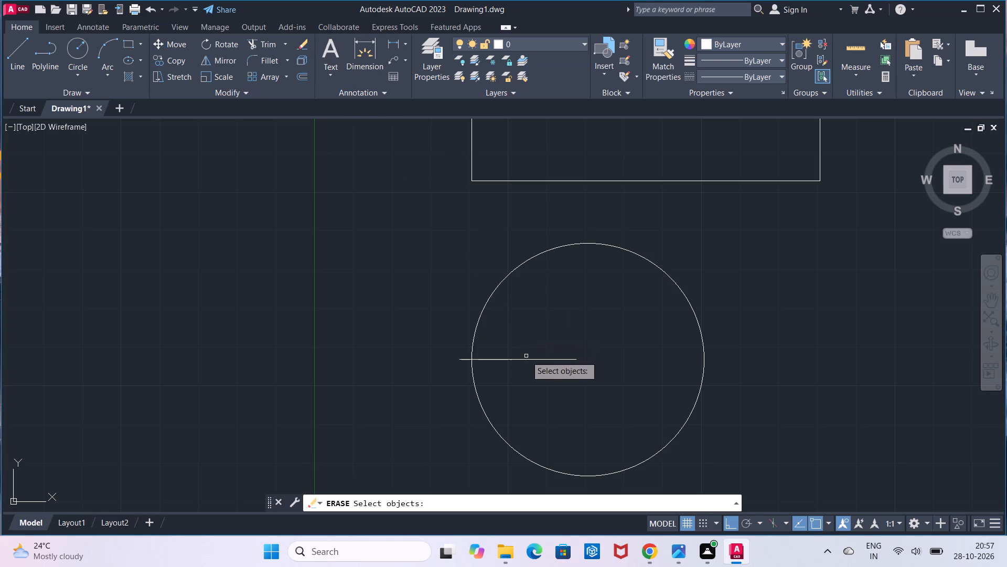
{"action": "left_click", "coordinate": [526, 359]}
{"action": "key", "text": "Return"}
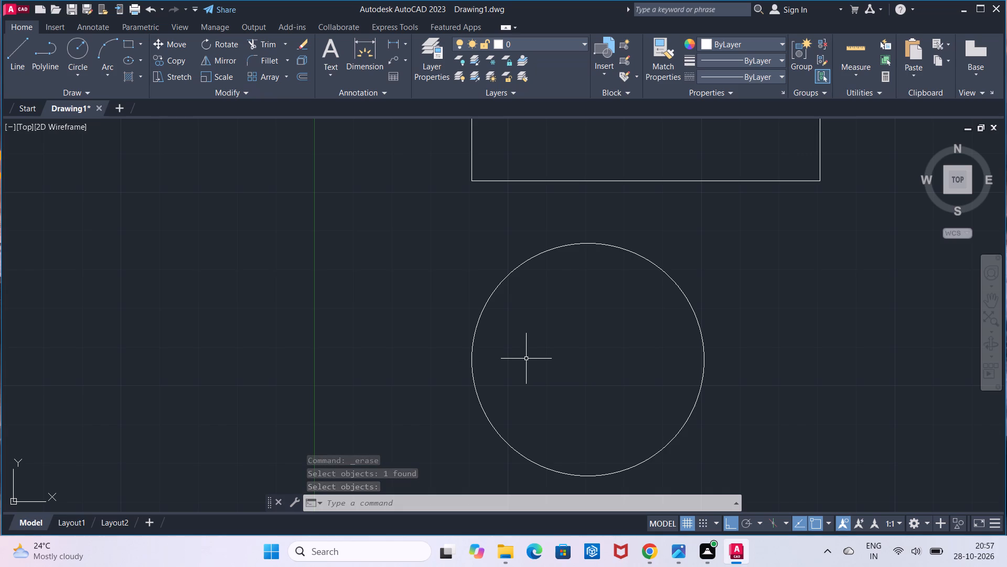
Draw a radius 20 circle concentric with the radius 30 circle.
{"action": "scroll", "coordinate": [526, 359], "scroll_direction": "down", "scroll_amount": 1}
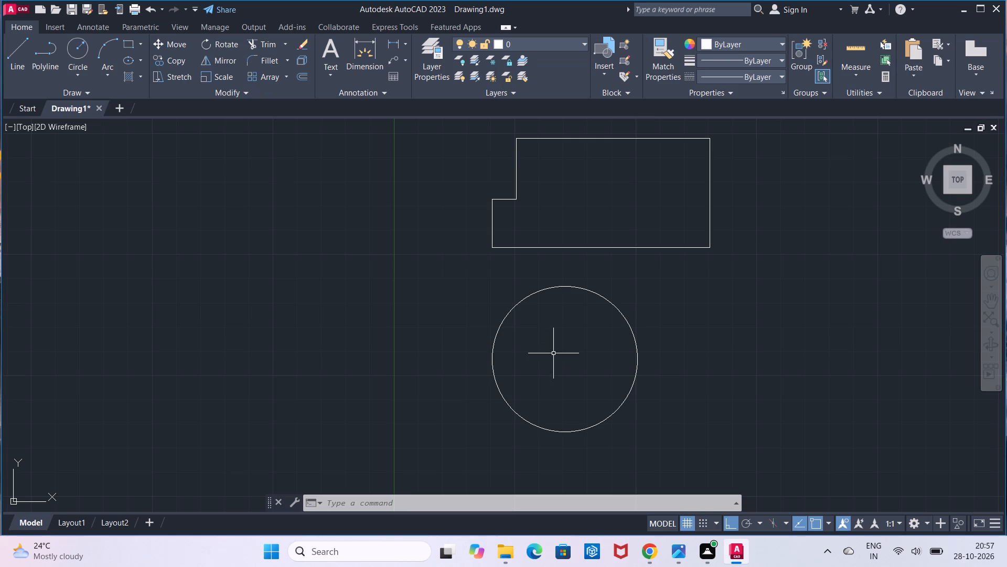
{"action": "left_click", "coordinate": [79, 59]}
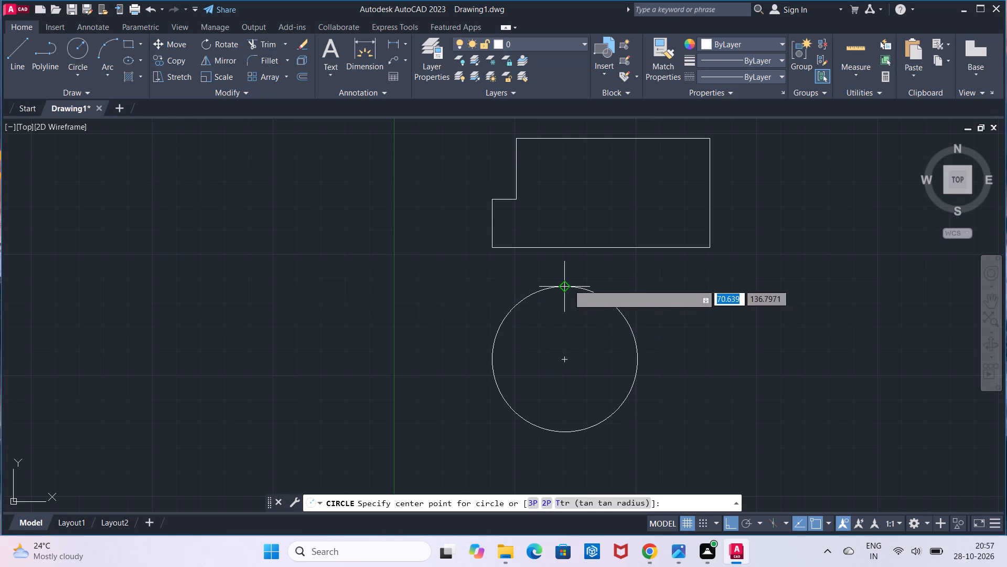
{"action": "left_click", "coordinate": [568, 361]}
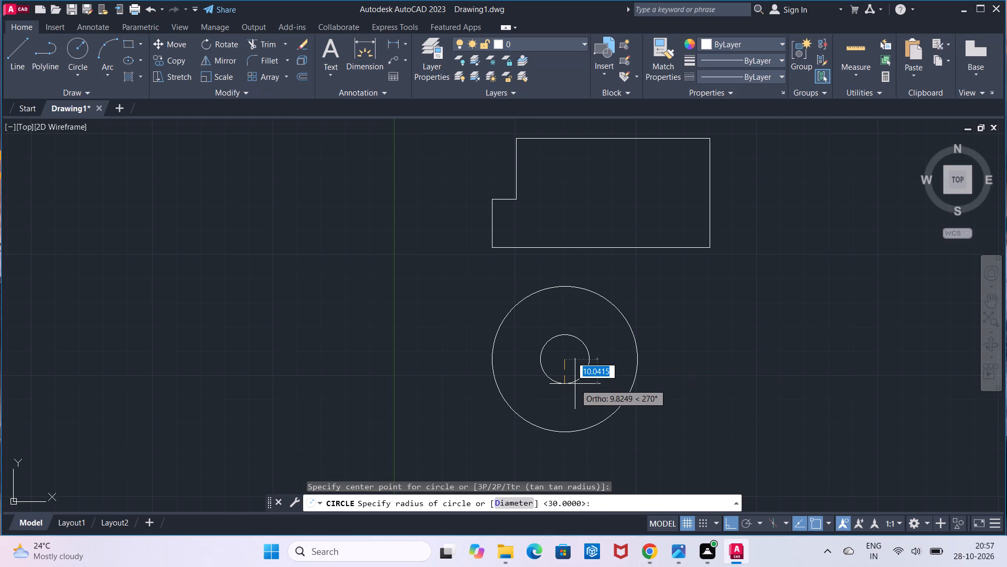
{"action": "key", "text": "2"}
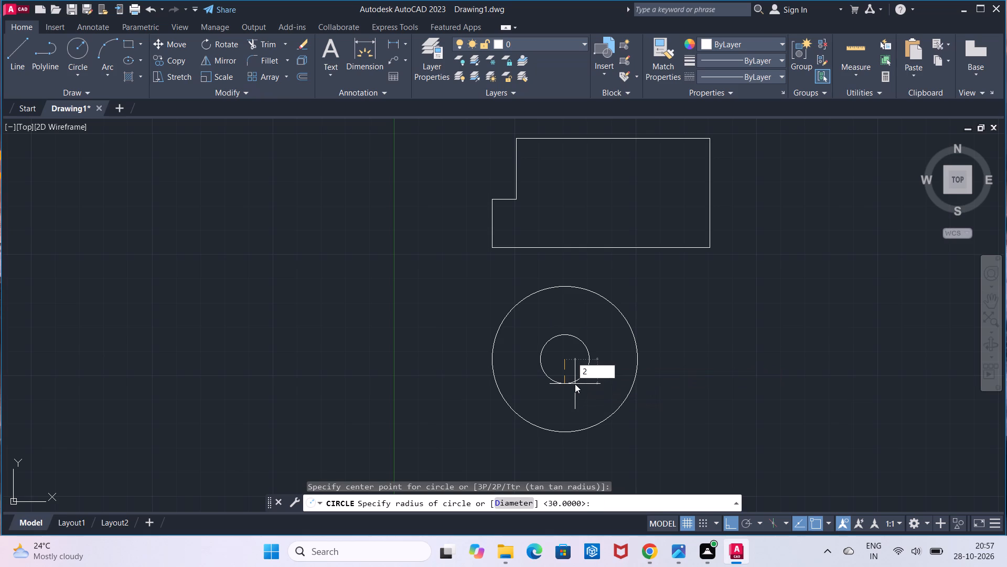
{"action": "key", "text": "0"}
{"action": "key", "text": "Return"}
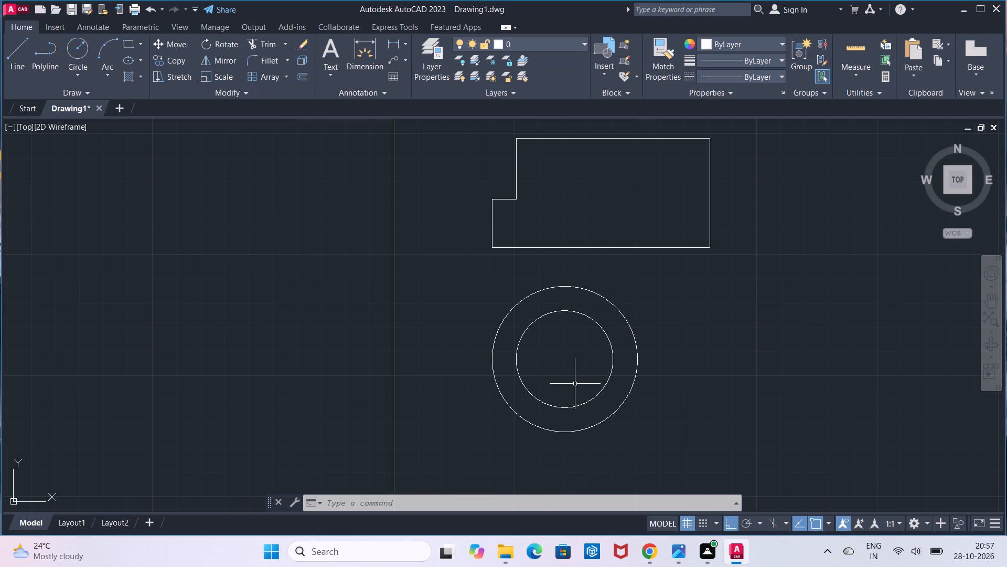
Draw a radius 10 circle at the same centre as the two existing circles.
{"action": "scroll", "coordinate": [575, 384], "scroll_direction": "up", "scroll_amount": 1}
{"action": "scroll", "coordinate": [575, 384], "scroll_direction": "down", "scroll_amount": 1}
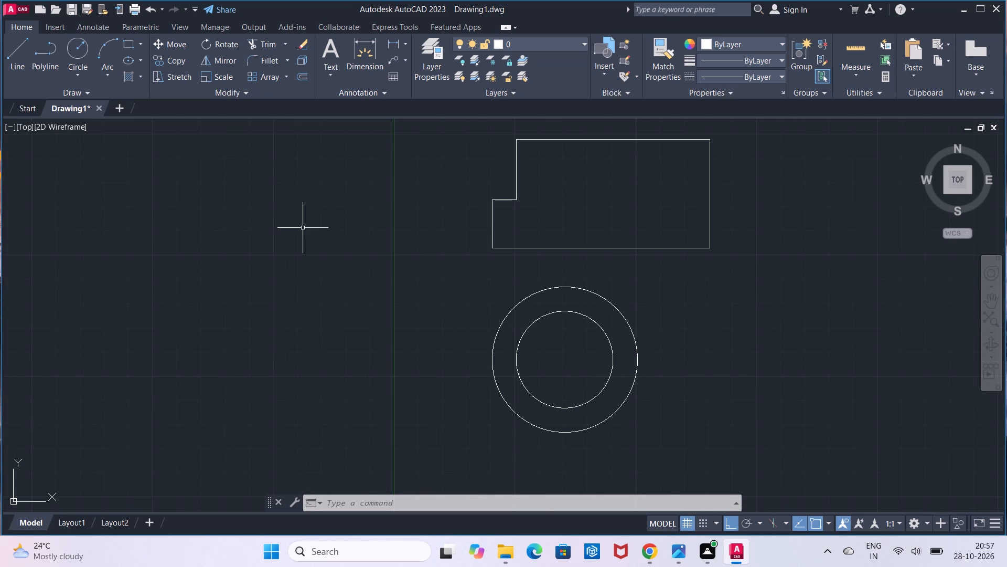
{"action": "left_click", "coordinate": [84, 57]}
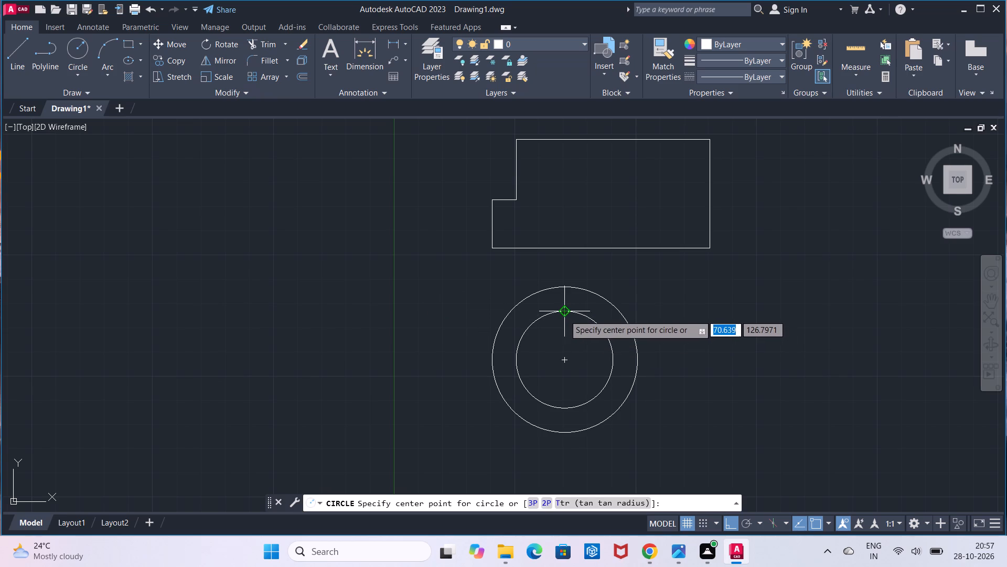
{"action": "left_click", "coordinate": [566, 360]}
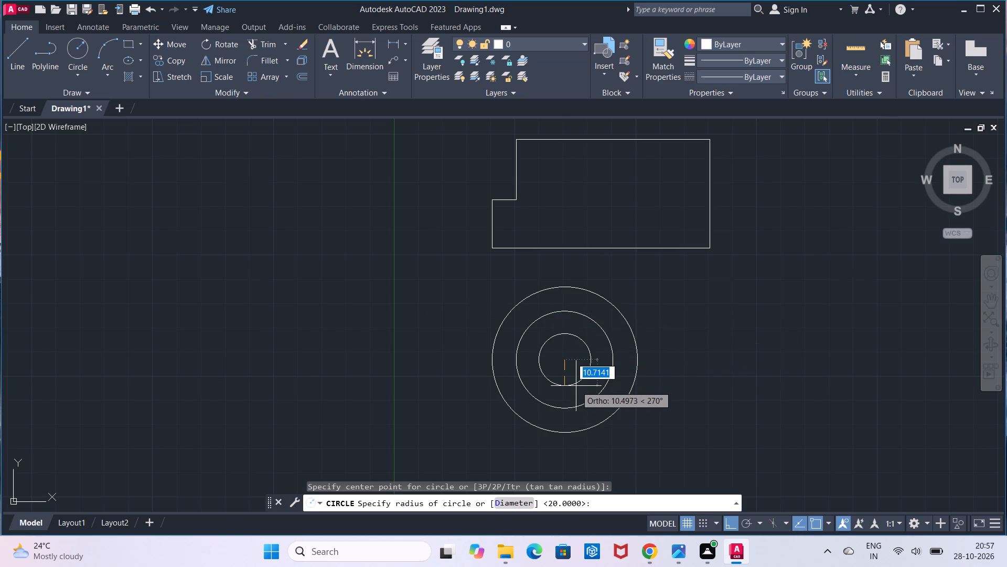
{"action": "key", "text": "1"}
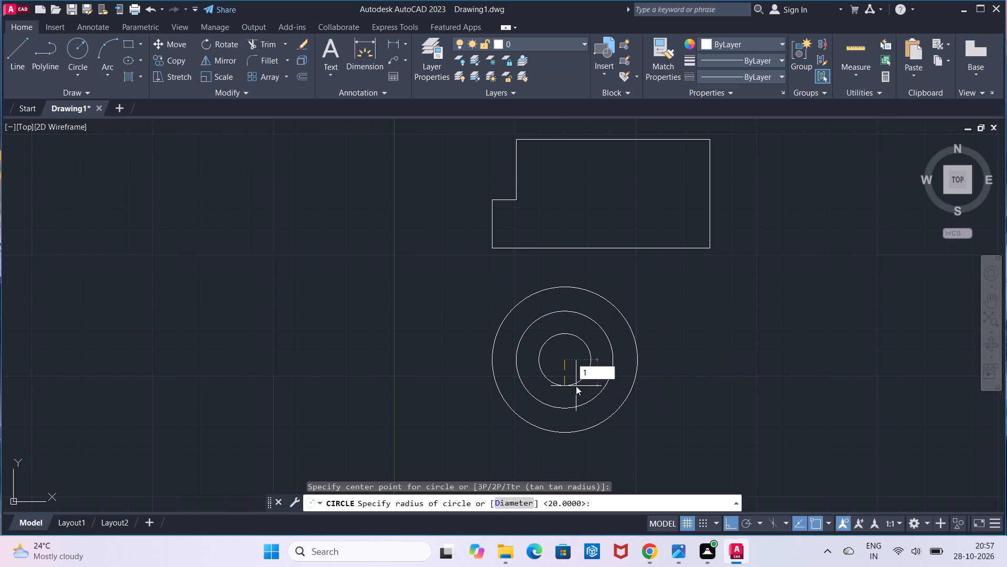
{"action": "key", "text": "0"}
{"action": "key", "text": "Return"}
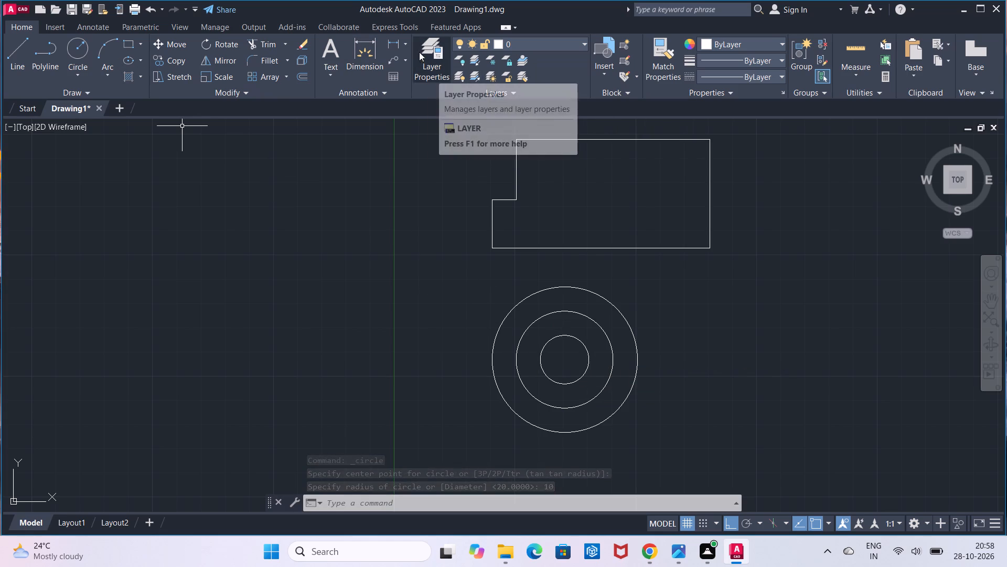
Load the CENTER2 linetype and make it the current linetype for new objects.
{"action": "left_click", "coordinate": [699, 74]}
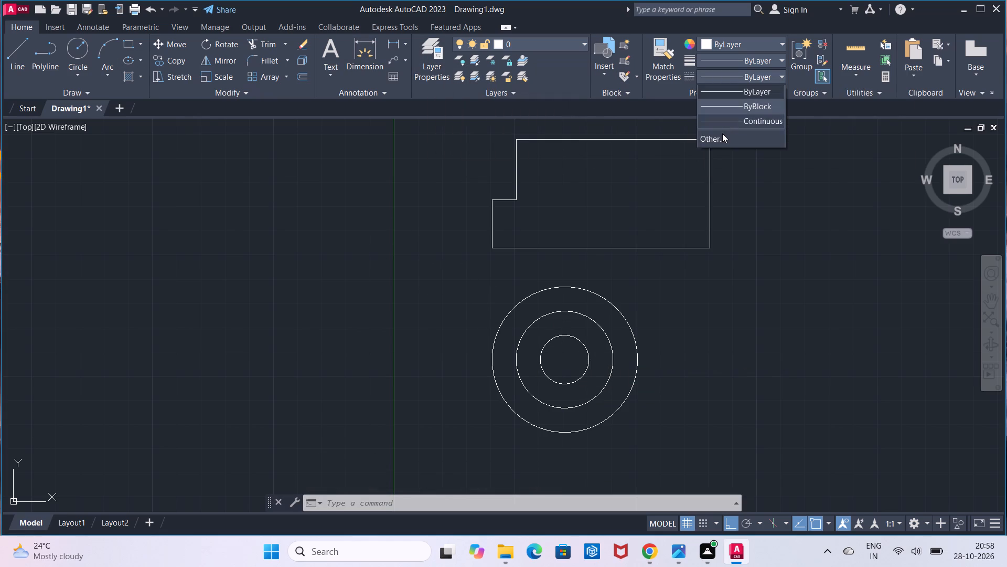
{"action": "left_click", "coordinate": [722, 133]}
{"action": "left_click", "coordinate": [627, 169]}
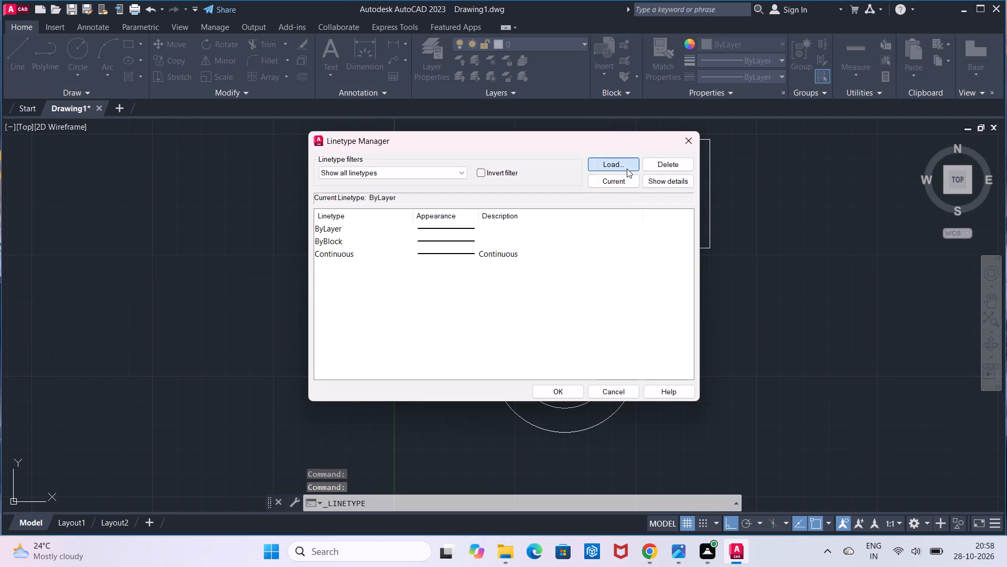
{"action": "scroll", "coordinate": [533, 272], "scroll_direction": "down", "scroll_amount": 1}
{"action": "scroll", "coordinate": [533, 272], "scroll_direction": "up", "scroll_amount": 1}
{"action": "scroll", "coordinate": [533, 272], "scroll_direction": "down", "scroll_amount": 3}
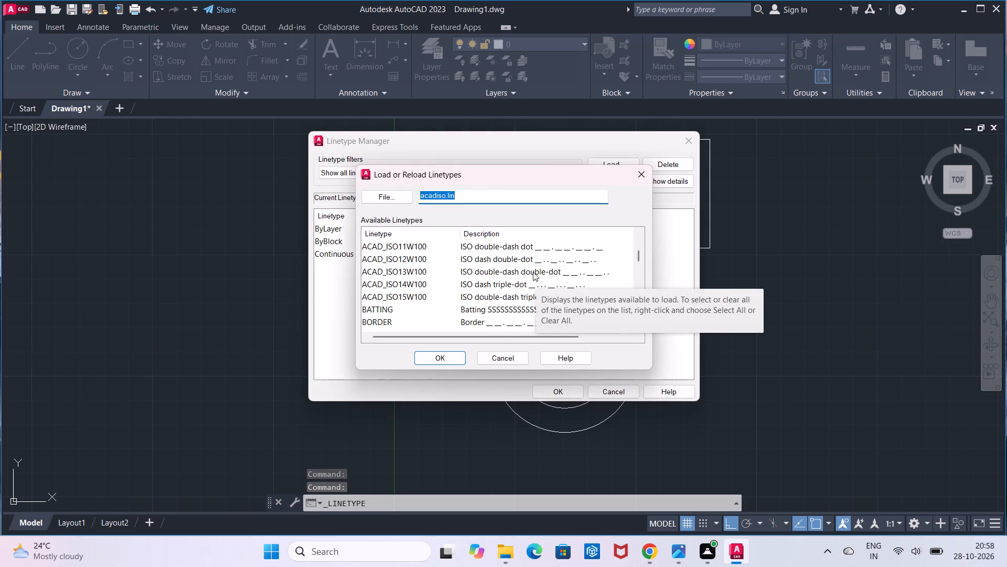
{"action": "scroll", "coordinate": [533, 272], "scroll_direction": "down", "scroll_amount": 2}
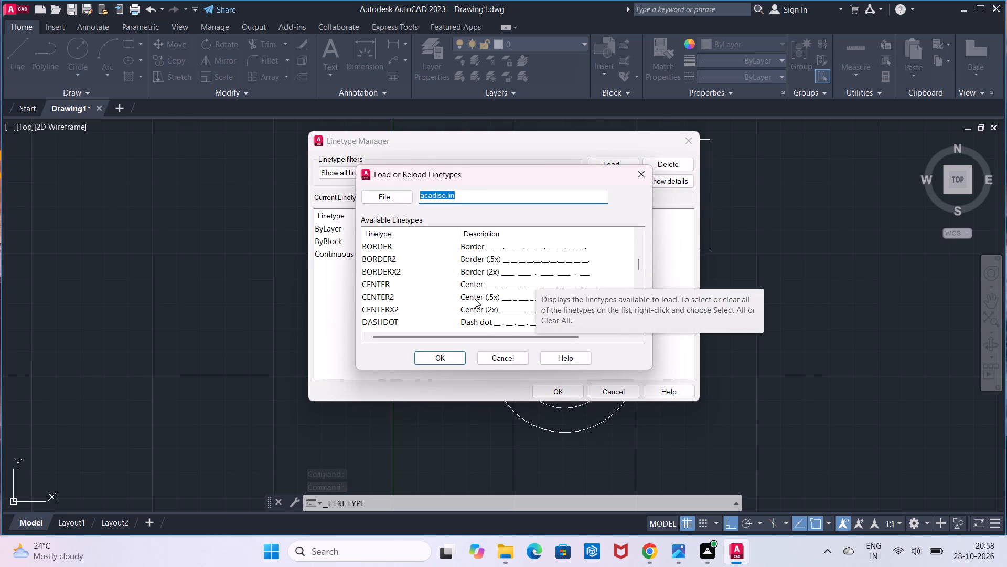
{"action": "left_click", "coordinate": [475, 299]}
{"action": "left_click", "coordinate": [443, 356]}
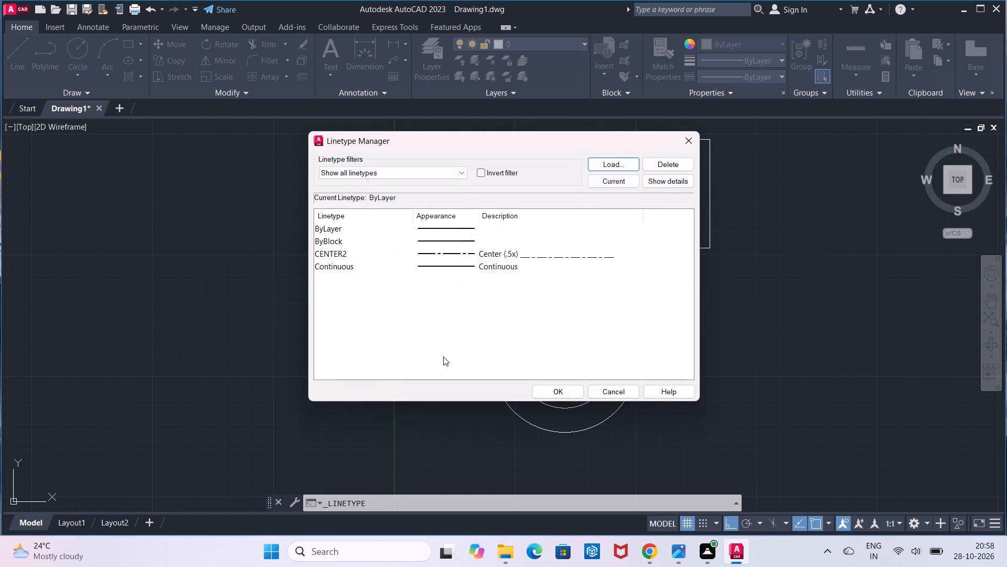
{"action": "left_click", "coordinate": [573, 386]}
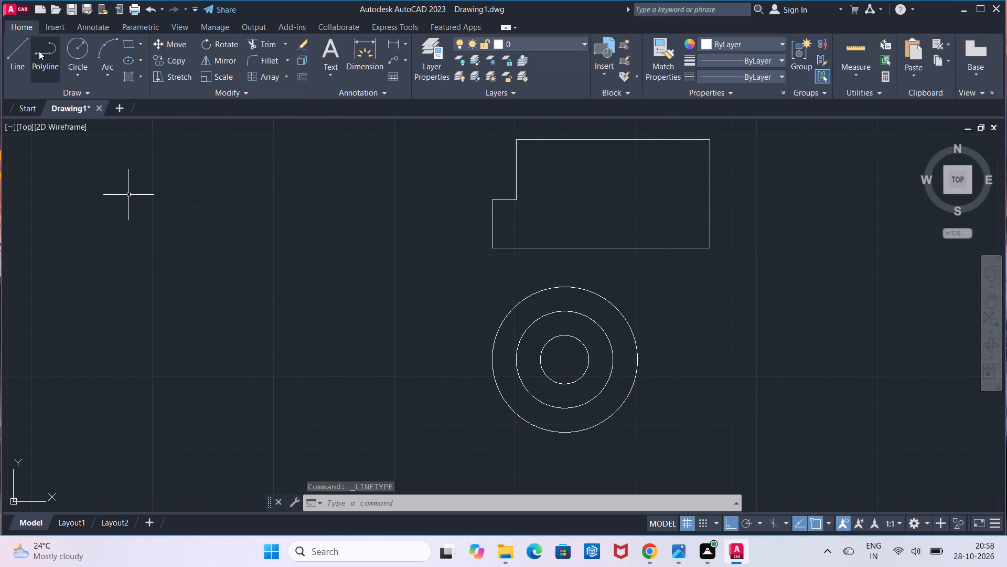
{"action": "left_click", "coordinate": [743, 80]}
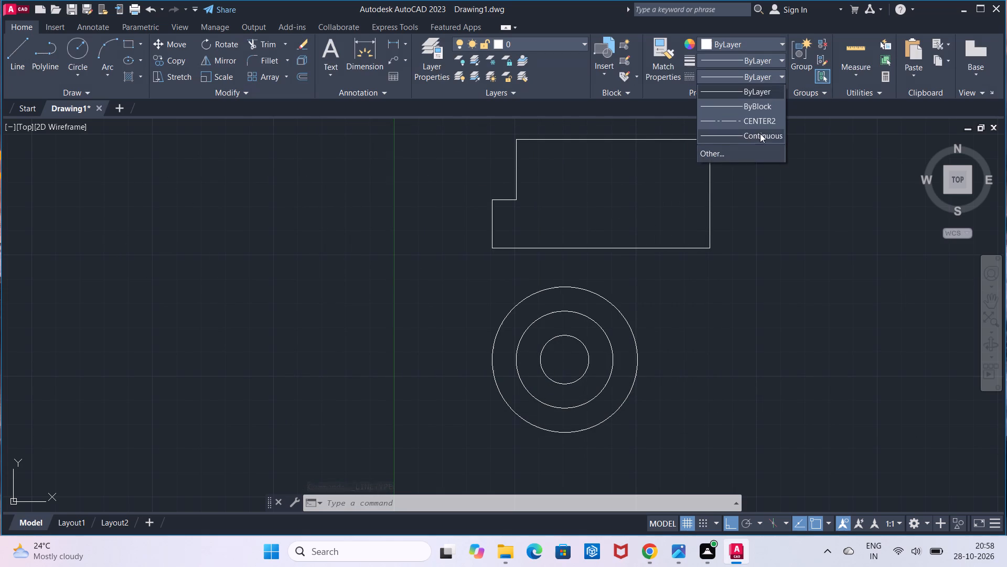
{"action": "left_click", "coordinate": [760, 123]}
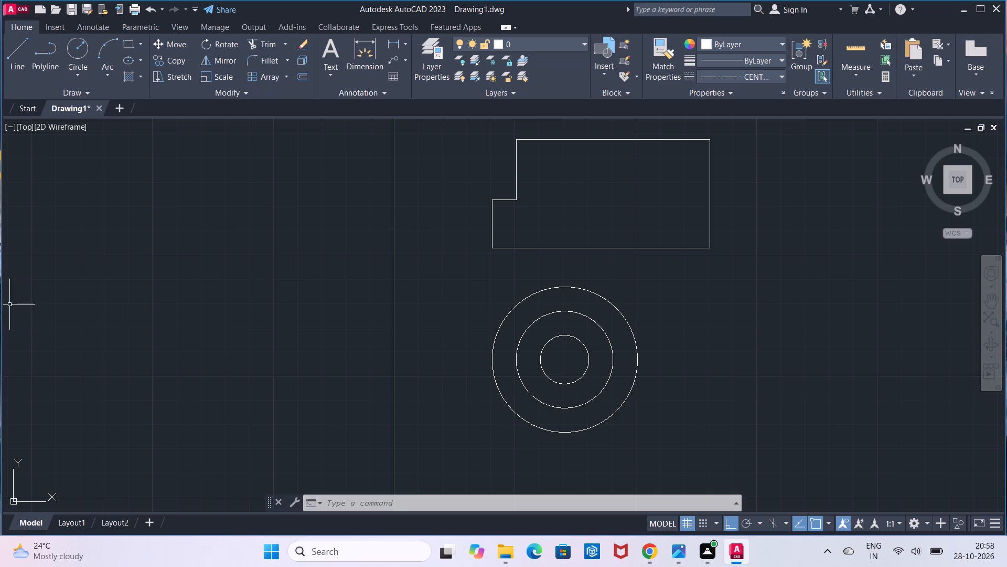
Draw two vertical CENTER2 lines from the radius 10 circle's left and right quadrants up to the profile's top edge.
{"action": "left_click", "coordinate": [12, 55]}
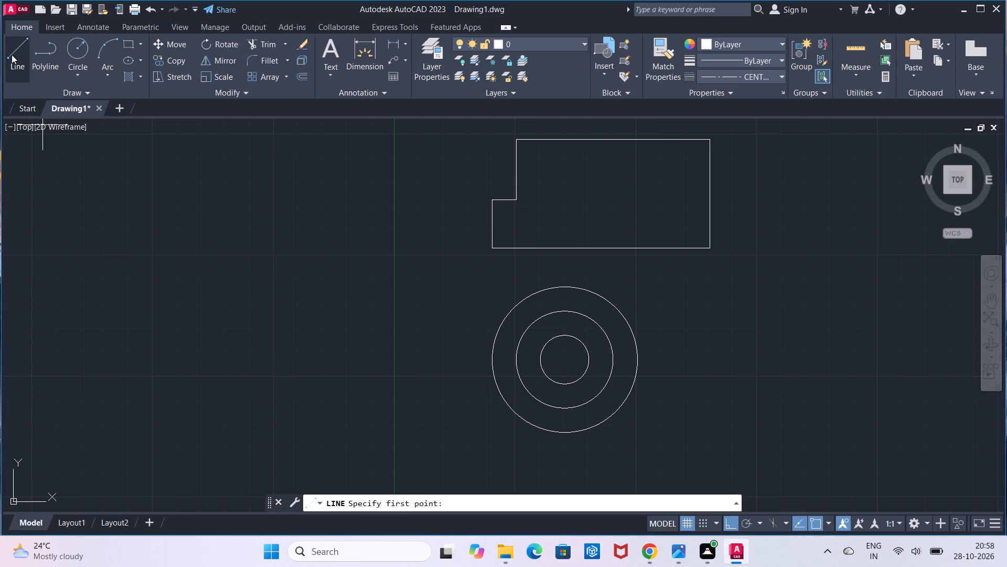
{"action": "left_click", "coordinate": [544, 363]}
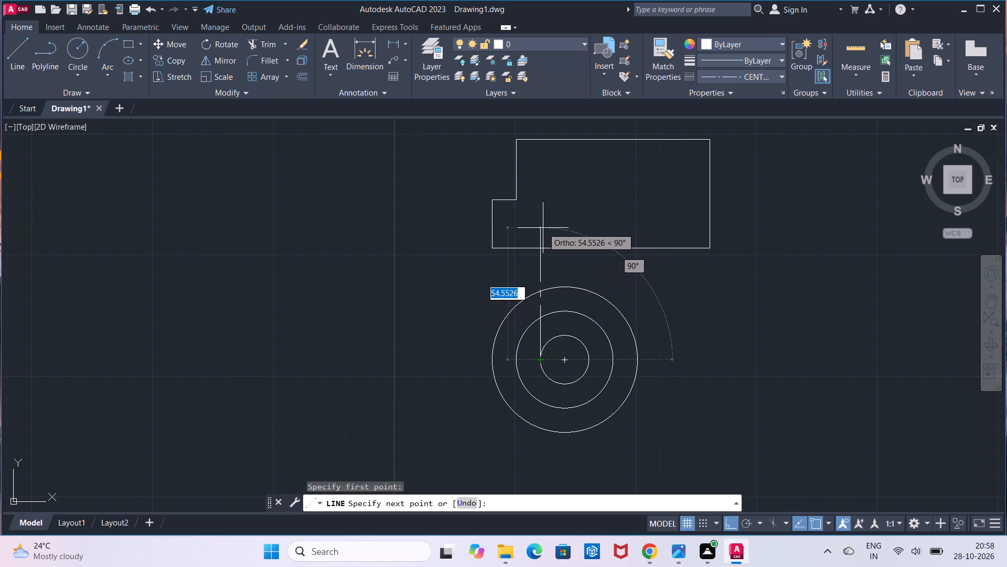
{"action": "left_click", "coordinate": [540, 141]}
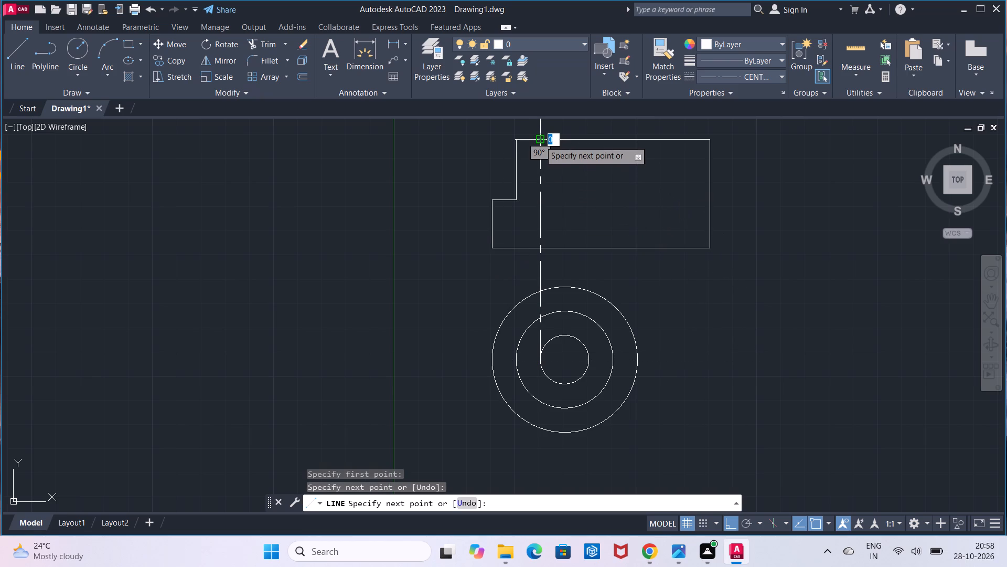
{"action": "key", "text": "Escape"}
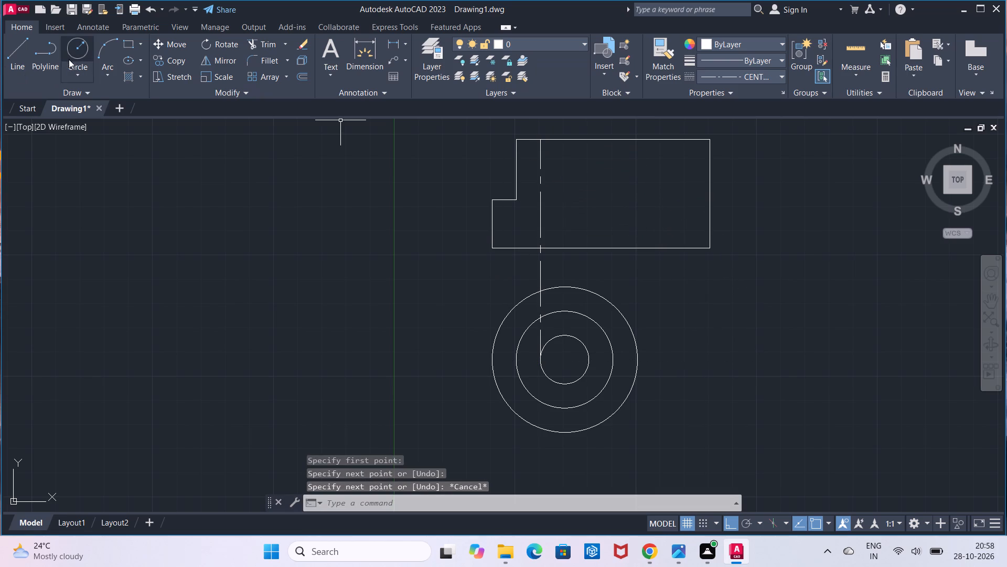
{"action": "left_click", "coordinate": [21, 61]}
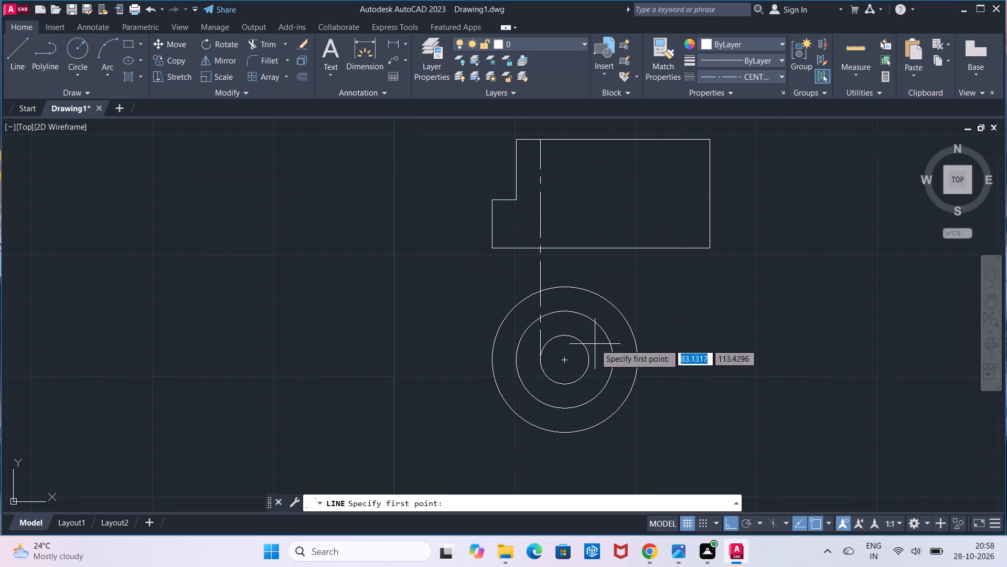
{"action": "left_click", "coordinate": [589, 358]}
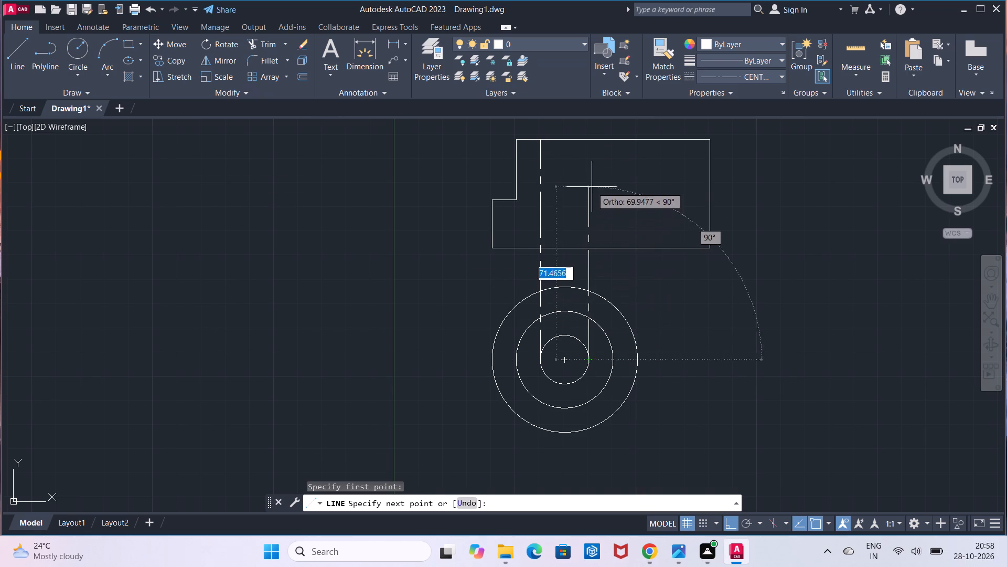
{"action": "left_click", "coordinate": [588, 140]}
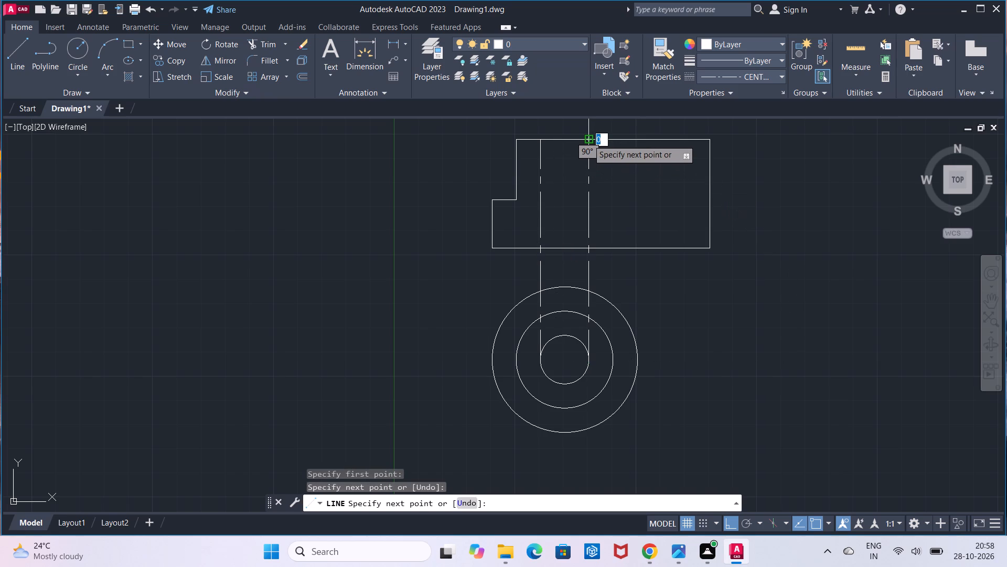
{"action": "key", "text": "Escape"}
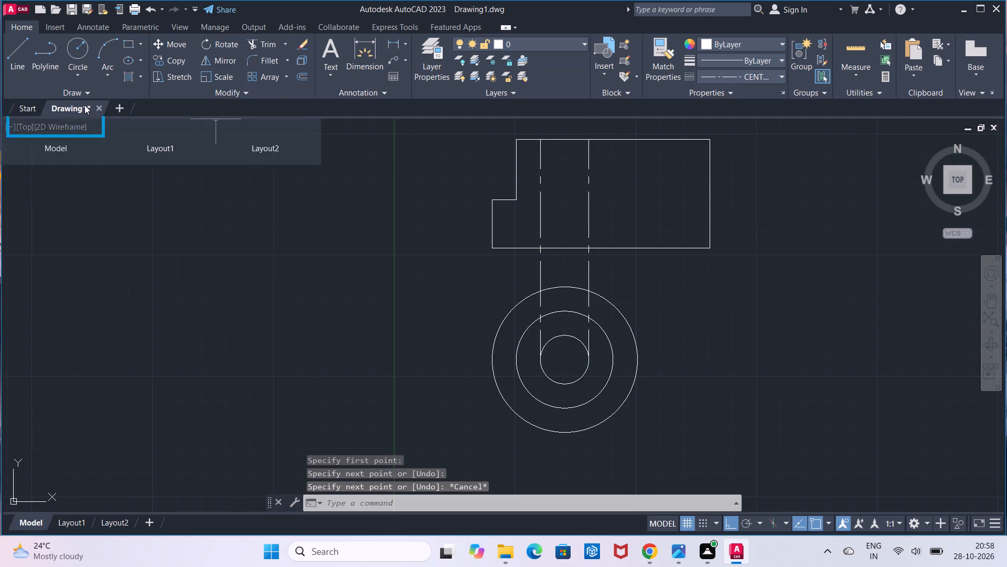
Draw a vertical CENTER2 line about 91 units long from the circles' common centre up to the profile's top edge.
{"action": "left_click", "coordinate": [19, 54]}
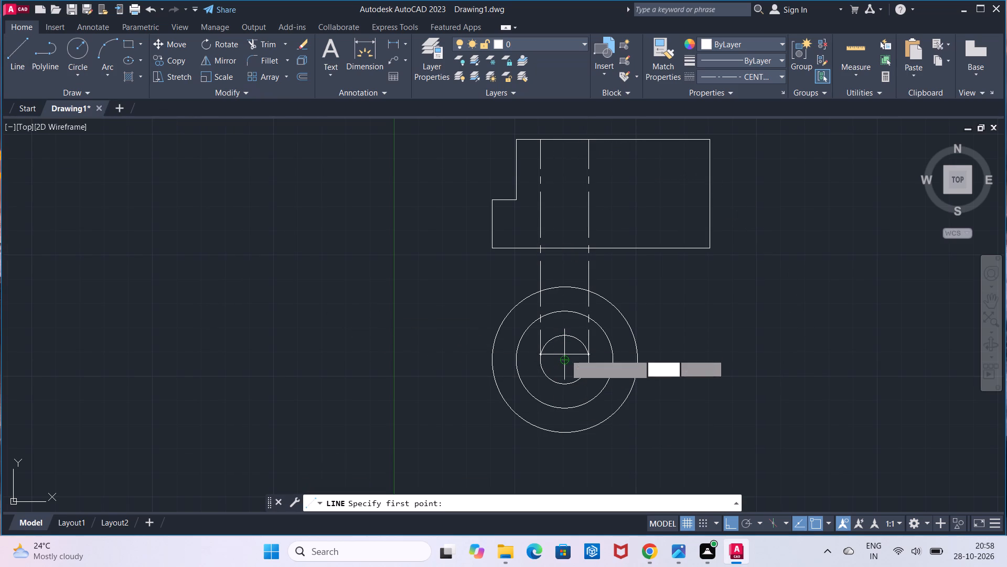
{"action": "left_click", "coordinate": [565, 357]}
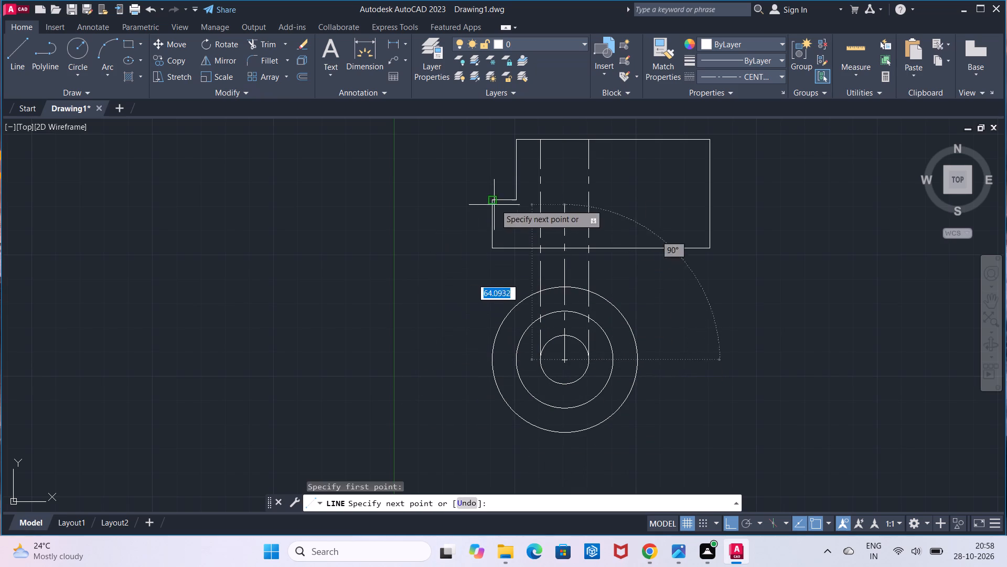
{"action": "left_click", "coordinate": [566, 141]}
{"action": "key", "text": "Escape"}
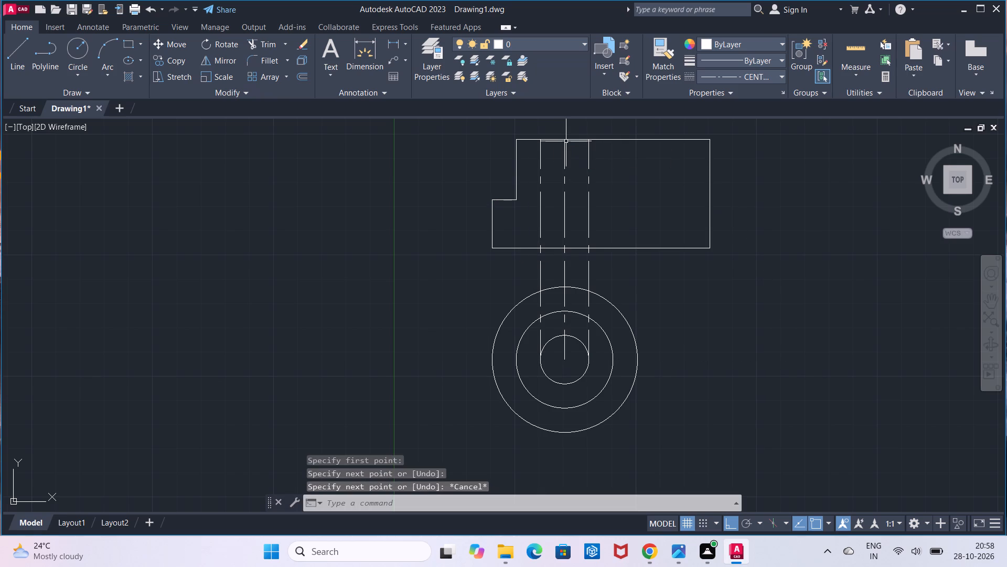
Trim the three vertical CENTER2 lines between the profile's bottom edge and the radius 30 circle.
{"action": "left_click", "coordinate": [249, 46]}
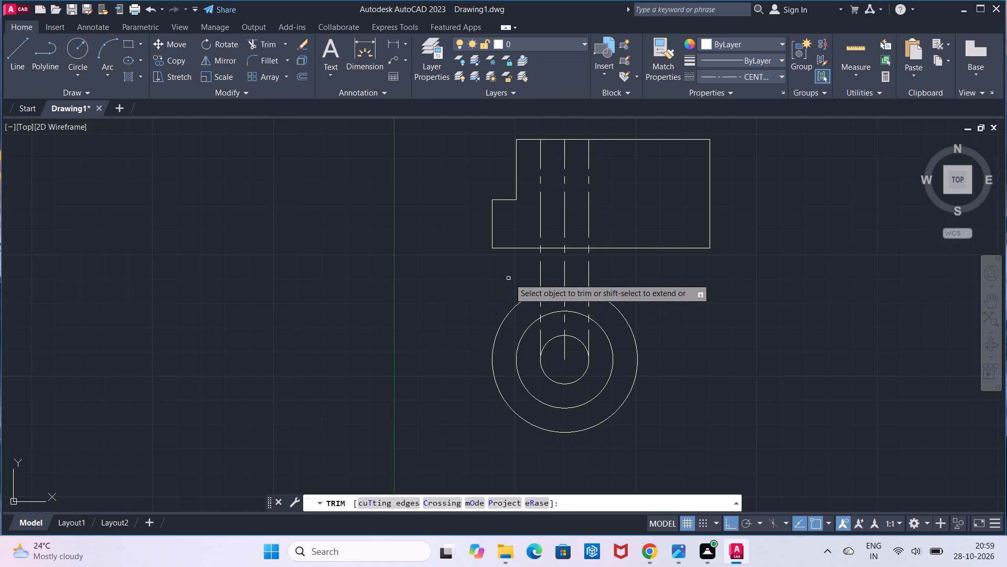
{"action": "left_click_drag", "start_coordinate": [510, 278], "coordinate": [592, 267]}
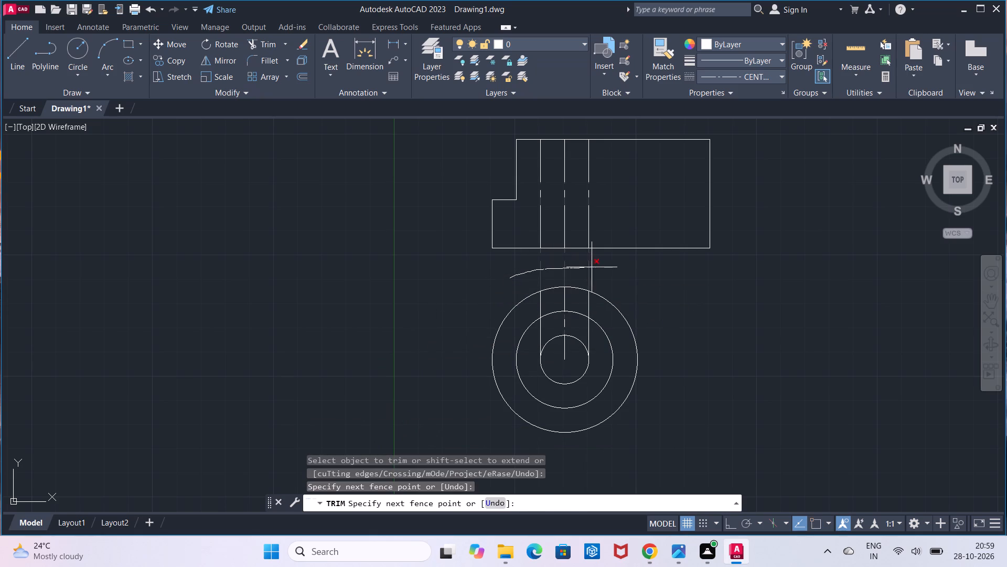
{"action": "left_click_drag", "start_coordinate": [592, 267], "coordinate": [593, 267]}
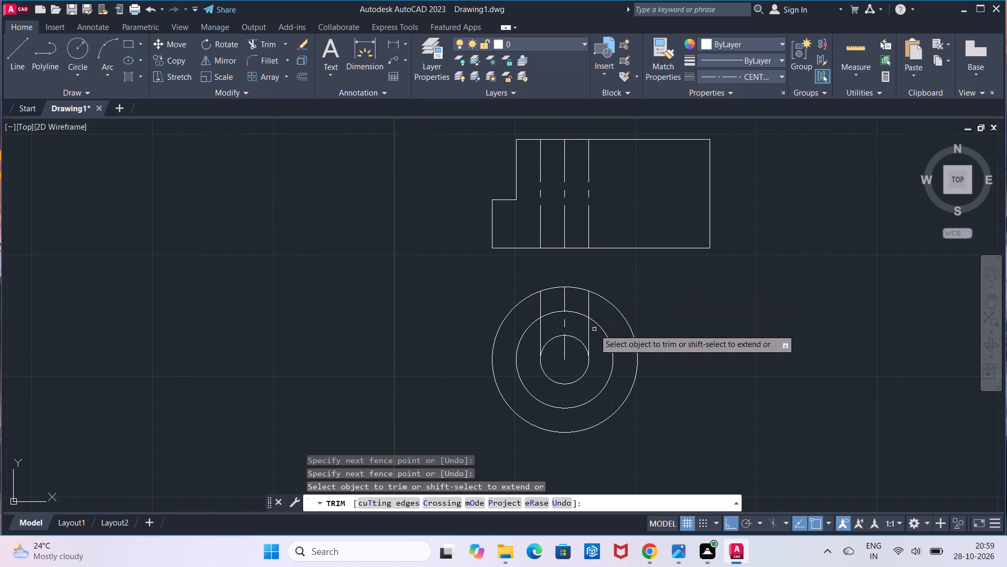
{"action": "left_click", "coordinate": [592, 332]}
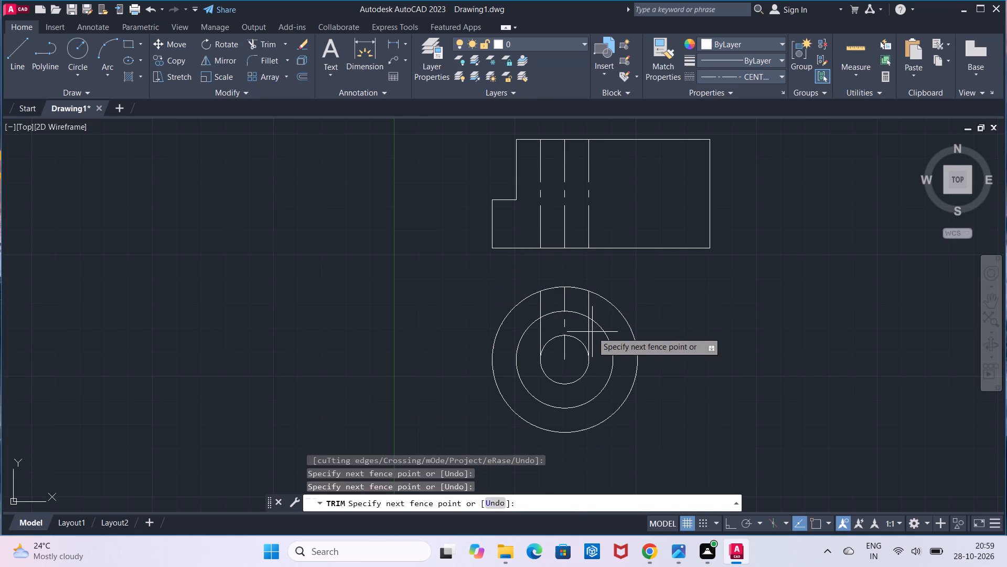
{"action": "key", "text": "Escape"}
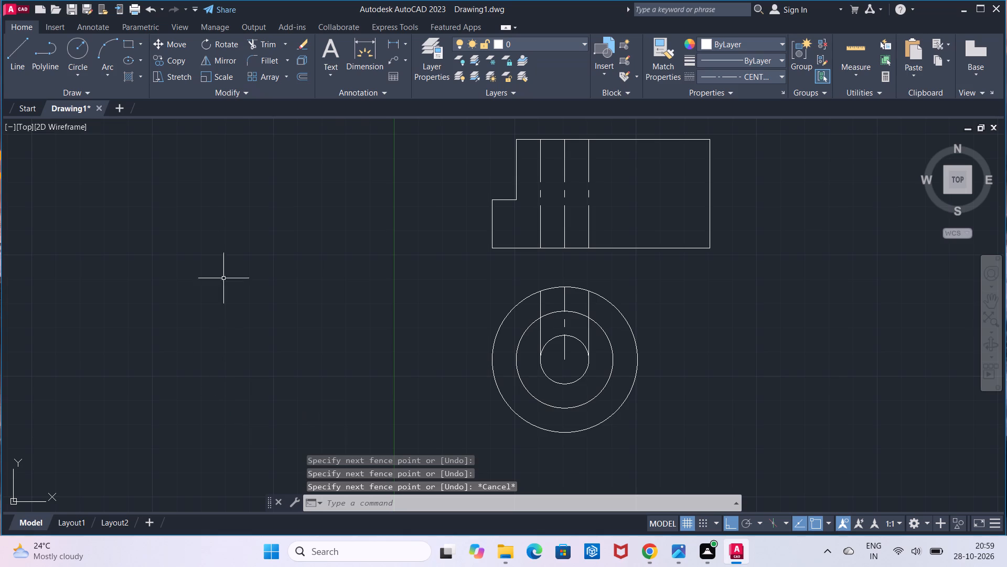
Erase the three leftover vertical line pieces inside the radius 30 circle.
{"action": "left_click", "coordinate": [306, 45]}
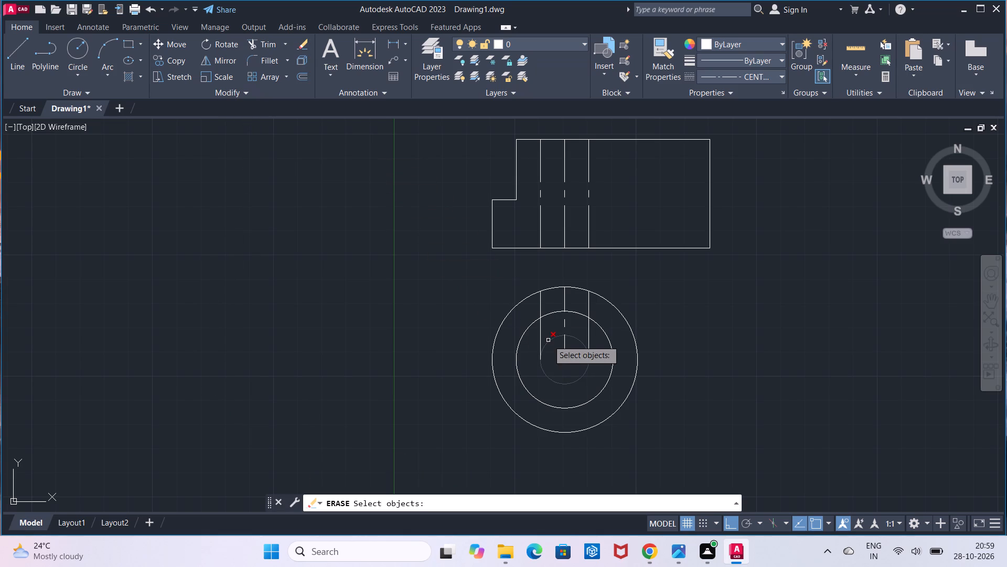
{"action": "left_click", "coordinate": [542, 343]}
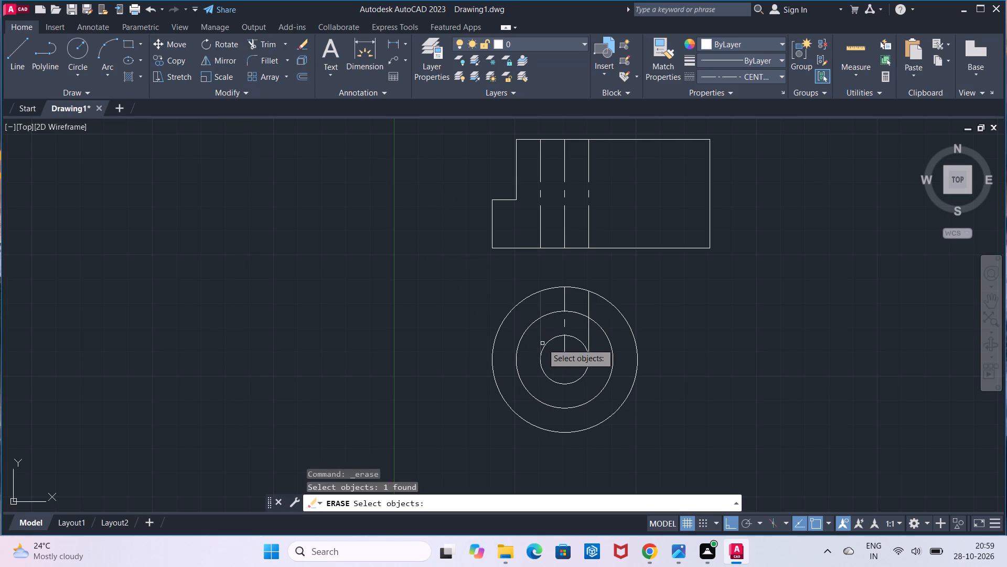
{"action": "key", "text": "Return"}
{"action": "left_click", "coordinate": [298, 41]}
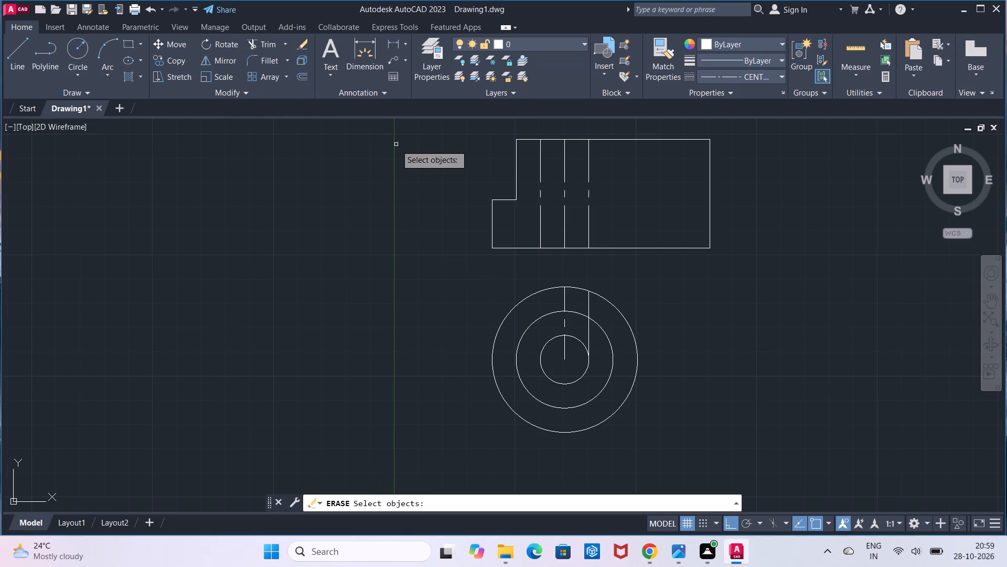
{"action": "left_click", "coordinate": [563, 325]}
{"action": "key", "text": "Return"}
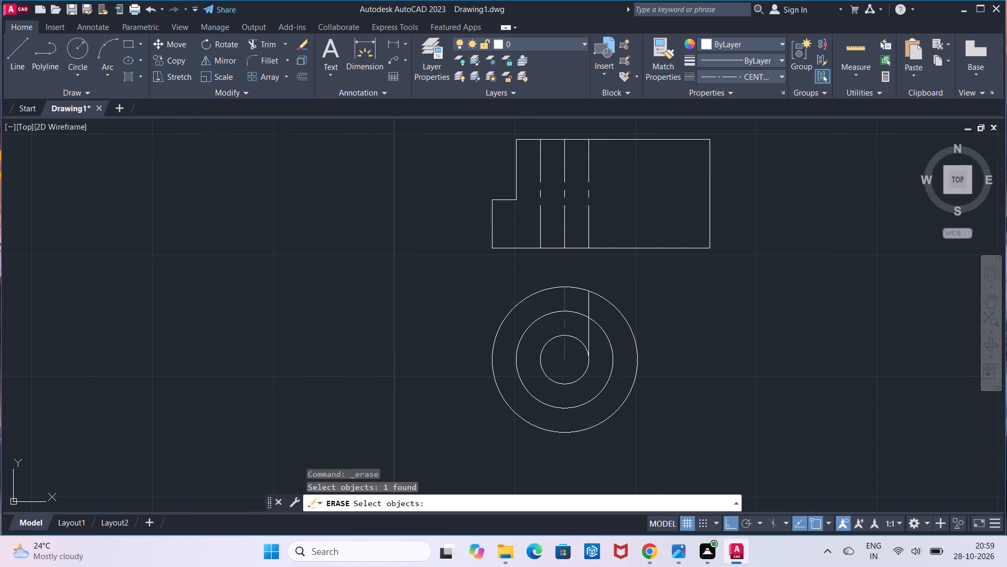
{"action": "left_click", "coordinate": [588, 328]}
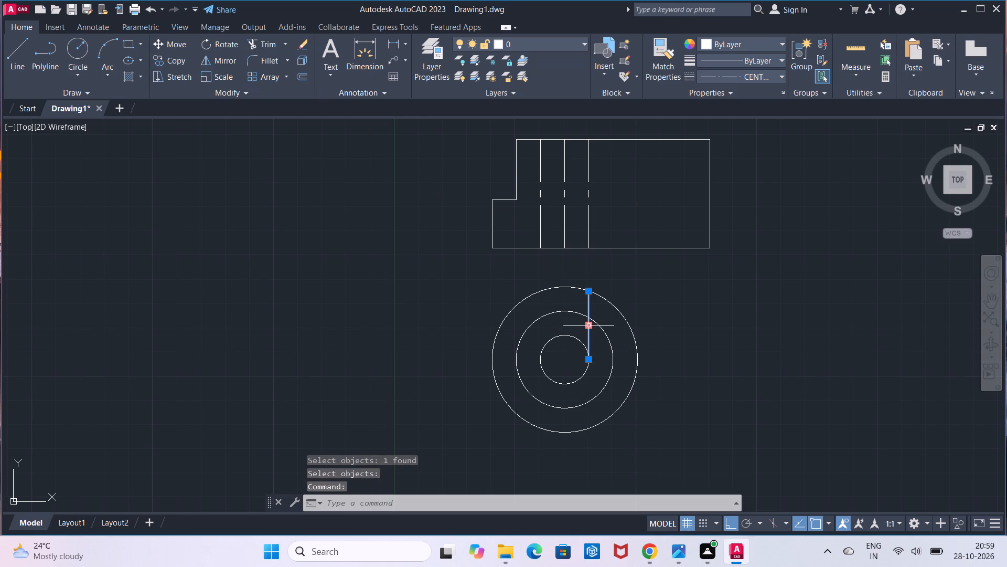
{"action": "key", "text": "Return"}
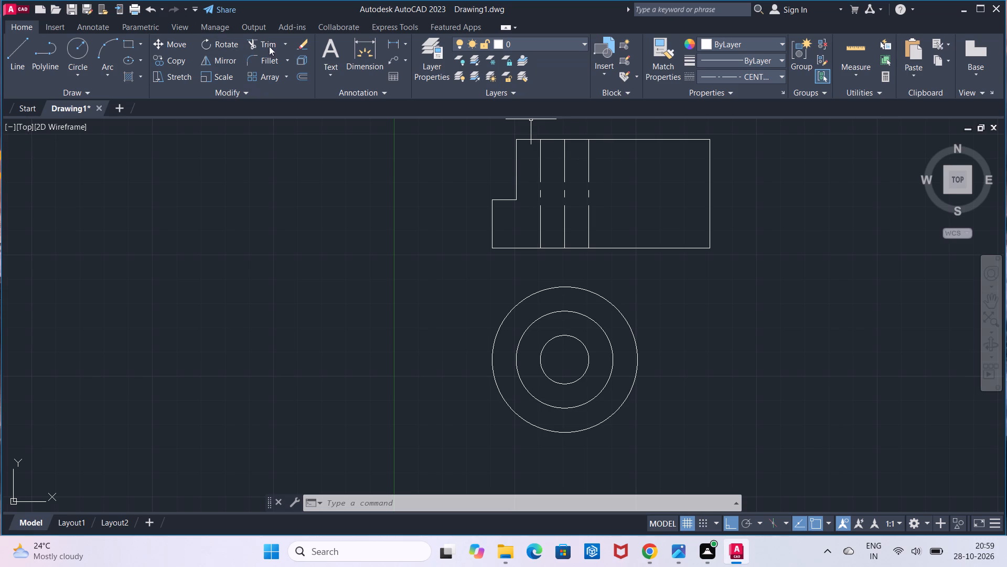
Measure the horizontal distance from the bore axis to the profile's right edge with a linear dimension, without placing it.
{"action": "left_click", "coordinate": [393, 48]}
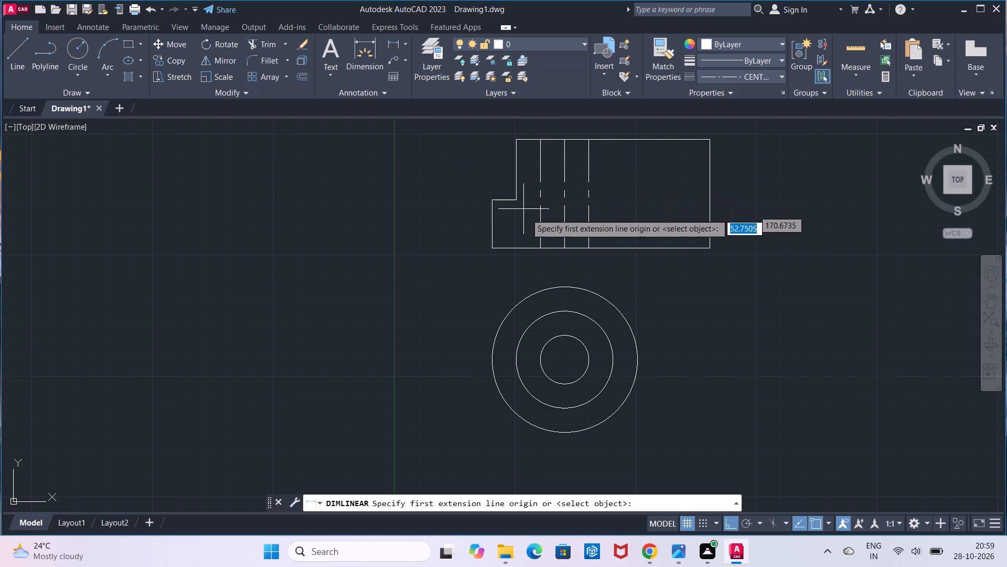
{"action": "left_click", "coordinate": [563, 246]}
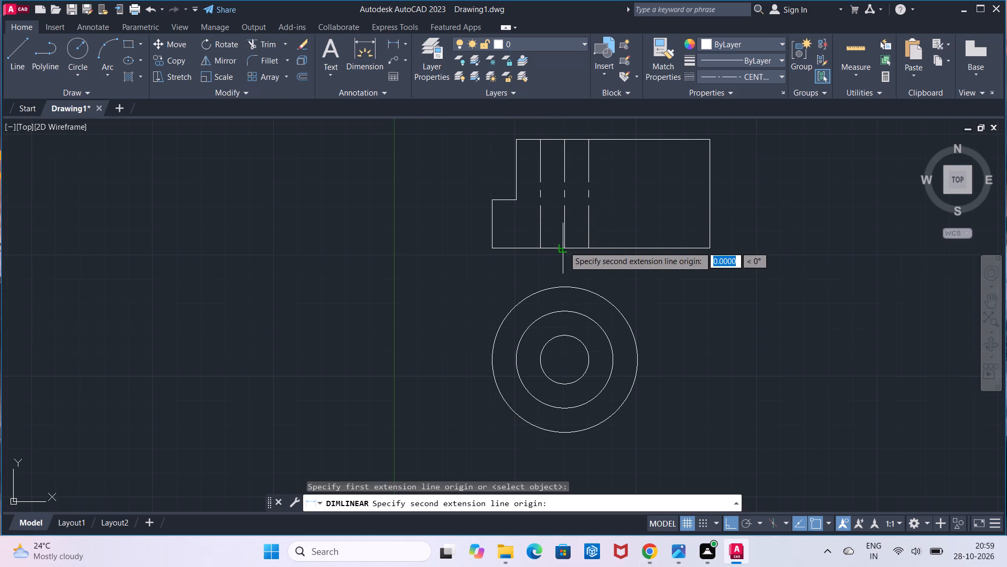
{"action": "key", "text": "Escape"}
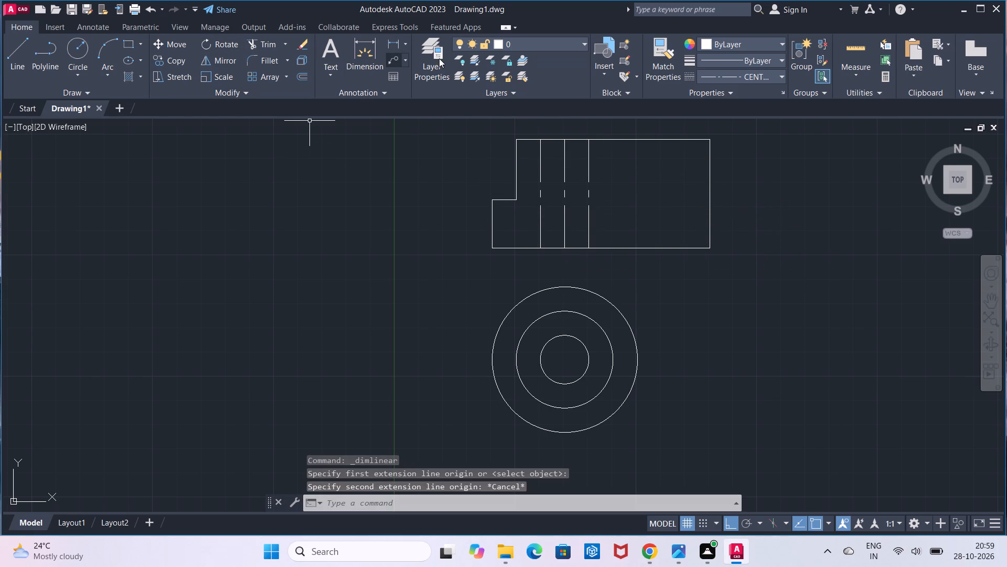
{"action": "left_click", "coordinate": [399, 45]}
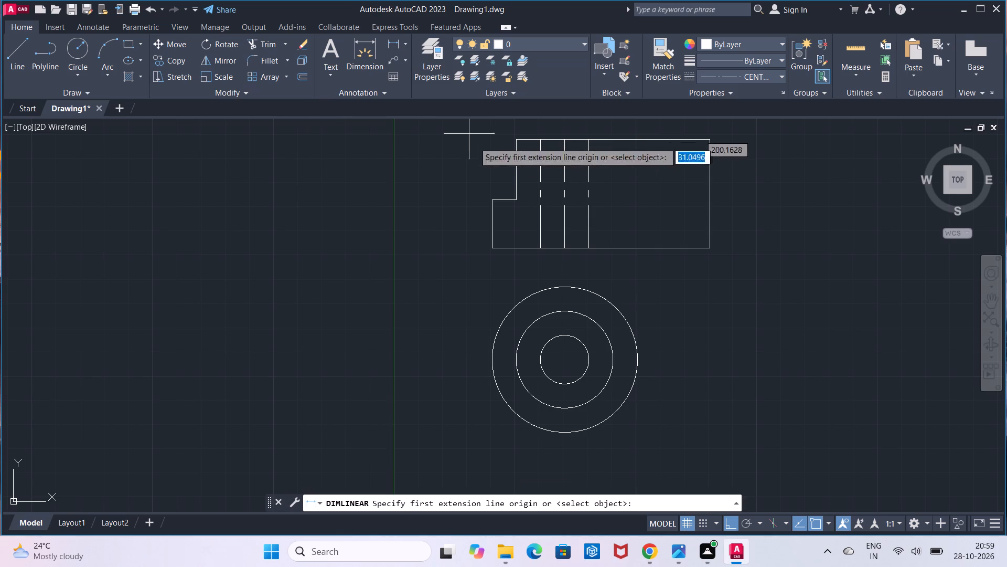
{"action": "left_click", "coordinate": [566, 250]}
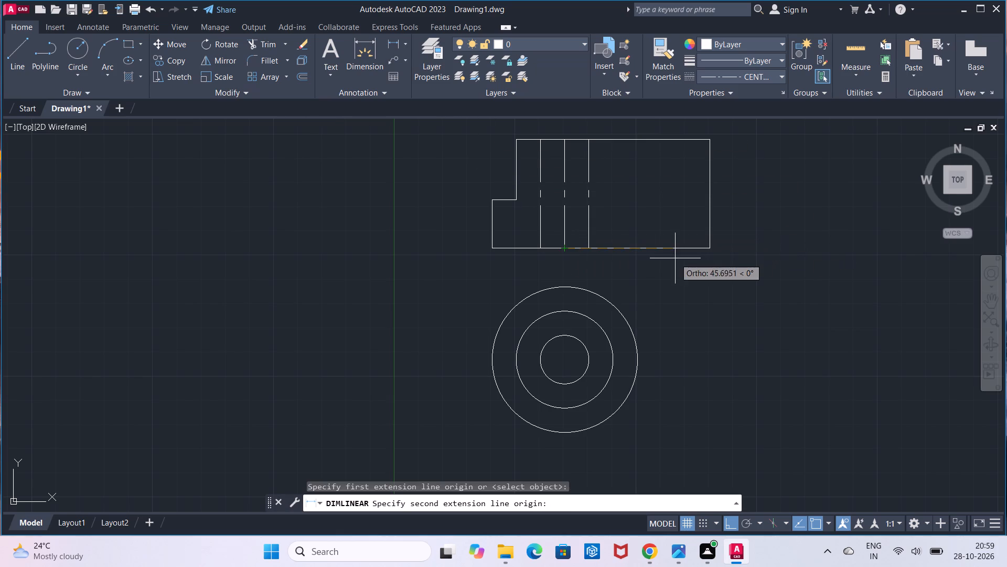
{"action": "left_click", "coordinate": [708, 250]}
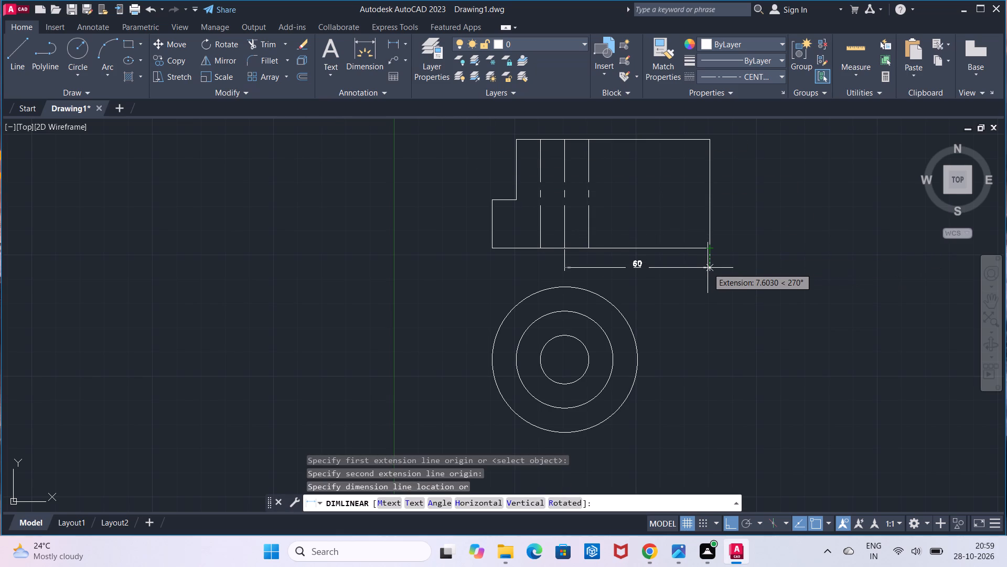
{"action": "key", "text": "Escape"}
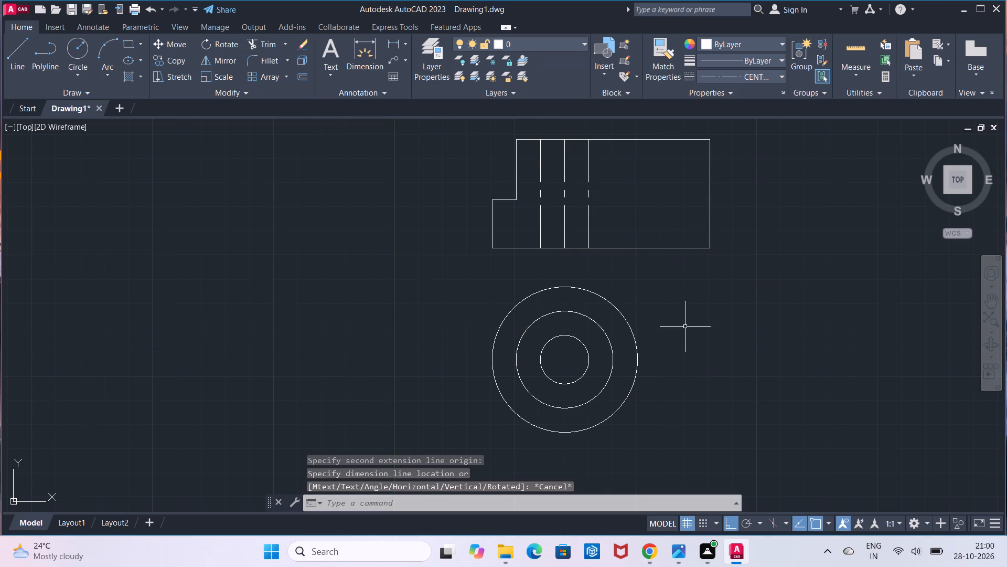
Draw a horizontal line 60 units long to the right from the radius 30 circle's top quadrant.
{"action": "middle_click", "coordinate": [685, 327]}
{"action": "middle_click", "coordinate": [612, 324]}
{"action": "middle_click_drag", "start_coordinate": [786, 351], "coordinate": [733, 348]}
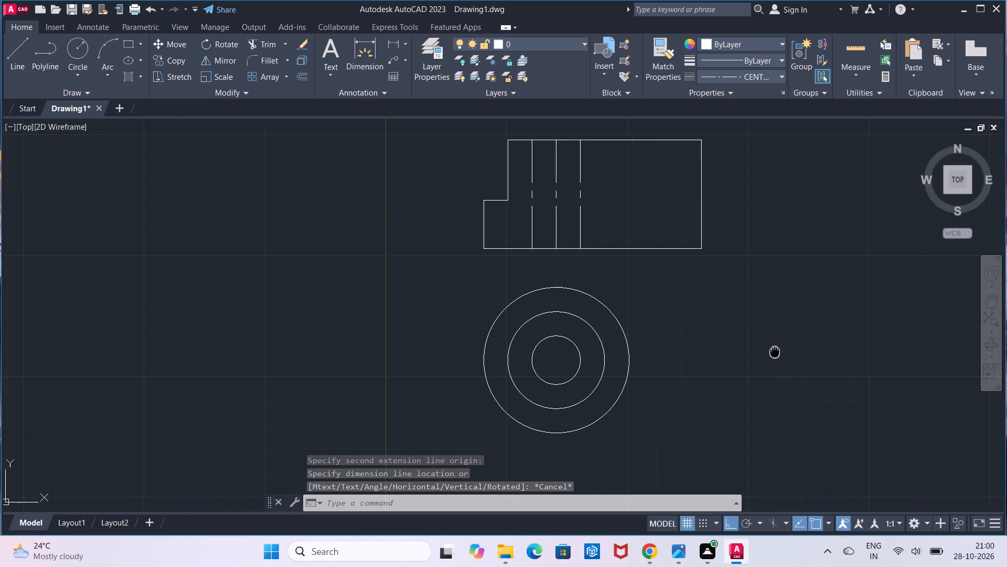
{"action": "middle_click_drag", "start_coordinate": [733, 348], "coordinate": [645, 304]}
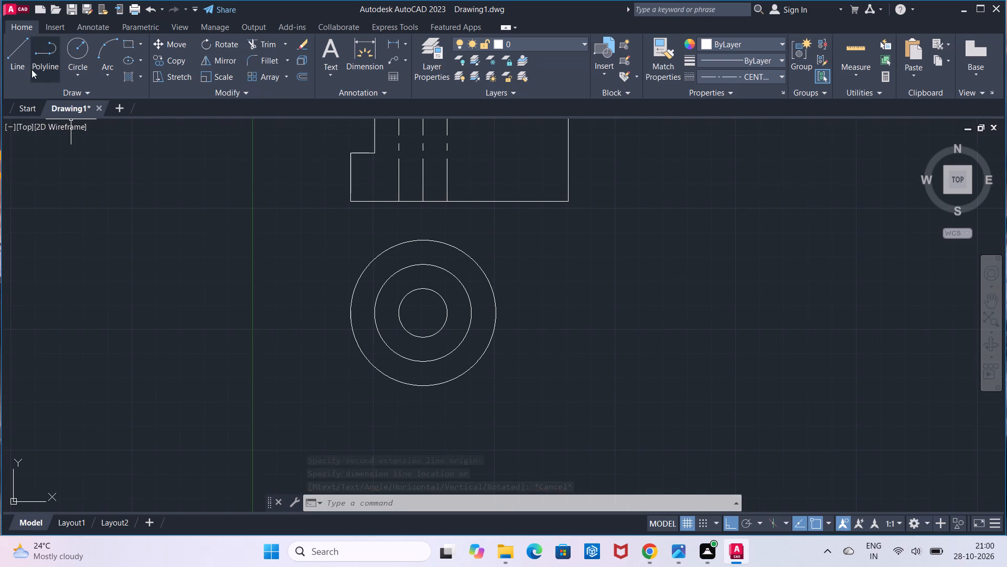
{"action": "left_click", "coordinate": [25, 62]}
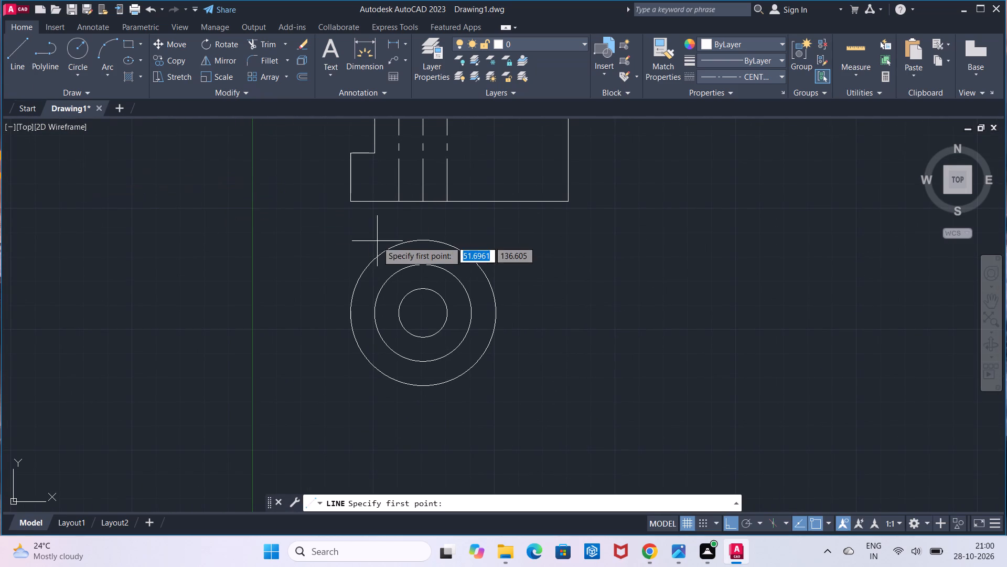
{"action": "left_click", "coordinate": [426, 240]}
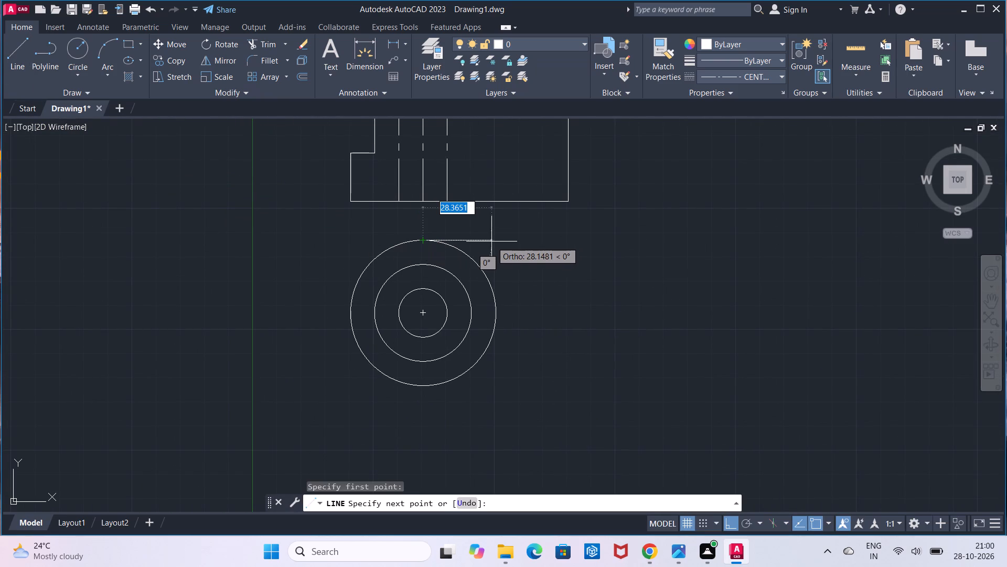
{"action": "key", "text": "6"}
{"action": "key", "text": "0"}
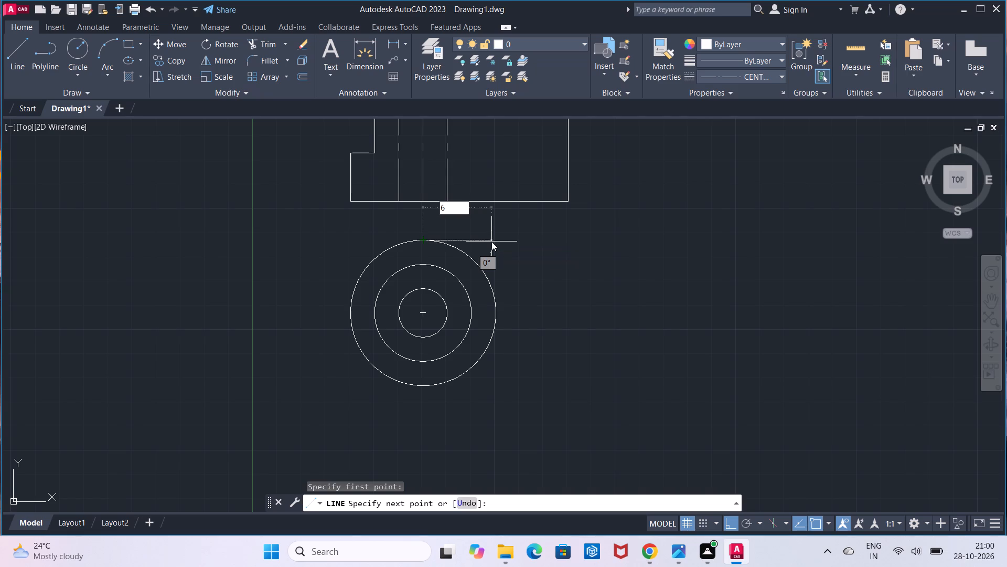
{"action": "key", "text": "Return"}
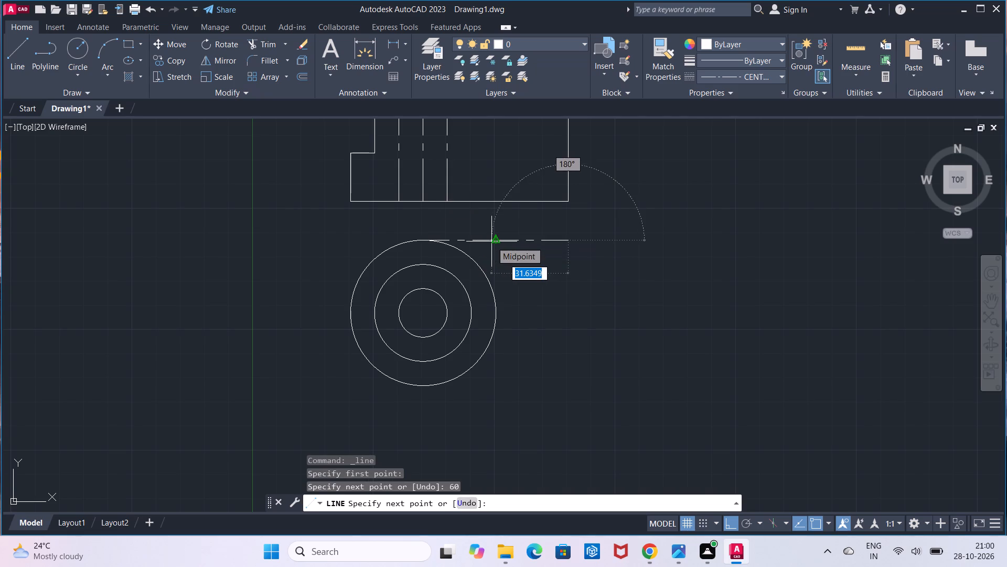
{"action": "key", "text": "Escape"}
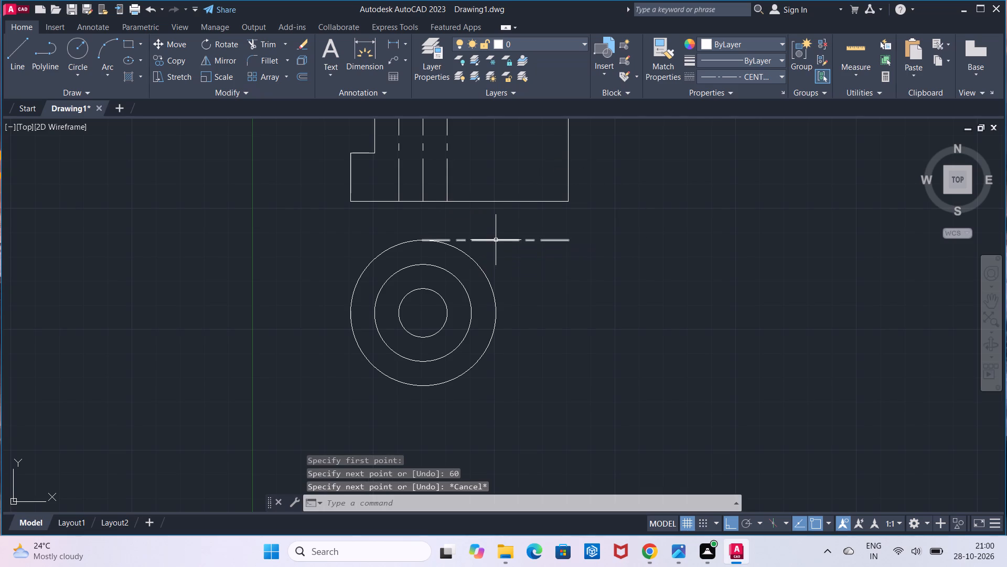
Change the new horizontal line's linetype to ByLayer.
{"action": "left_click", "coordinate": [530, 240]}
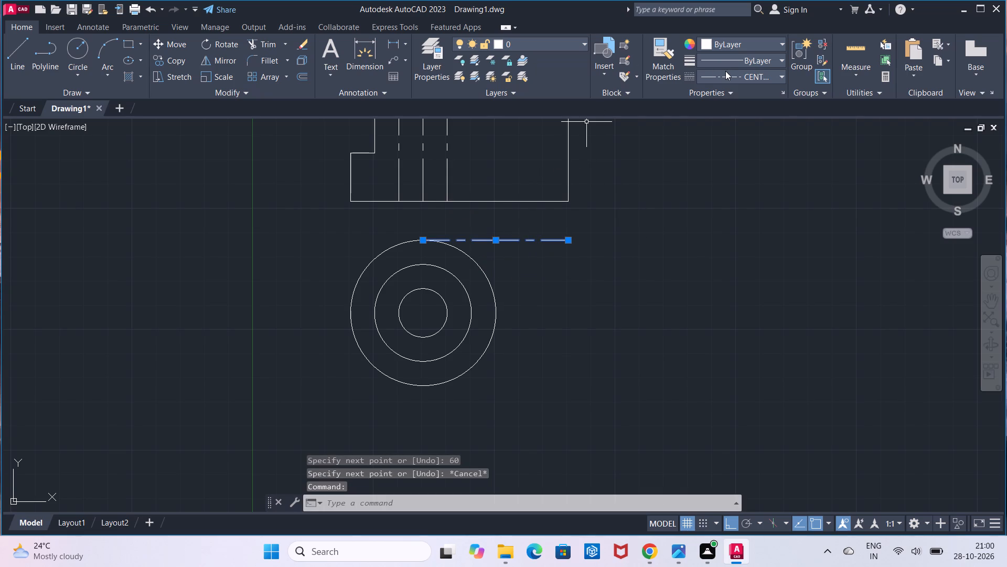
{"action": "left_click", "coordinate": [725, 71]}
{"action": "left_click", "coordinate": [725, 89]}
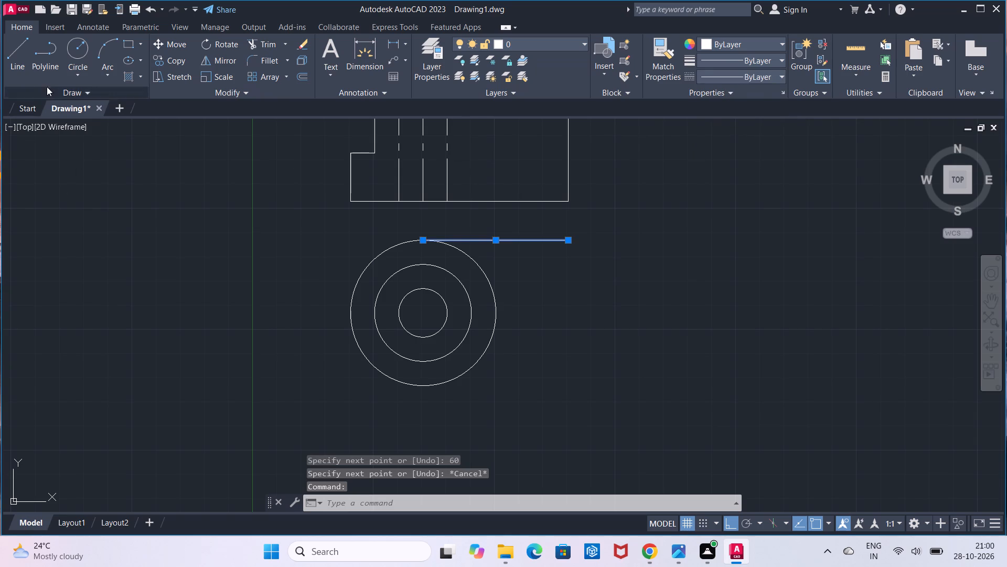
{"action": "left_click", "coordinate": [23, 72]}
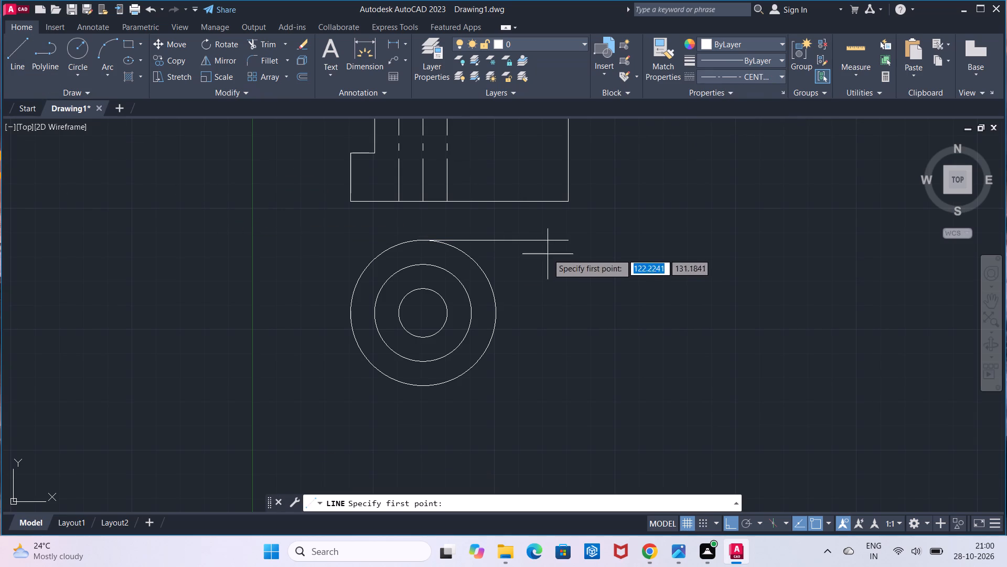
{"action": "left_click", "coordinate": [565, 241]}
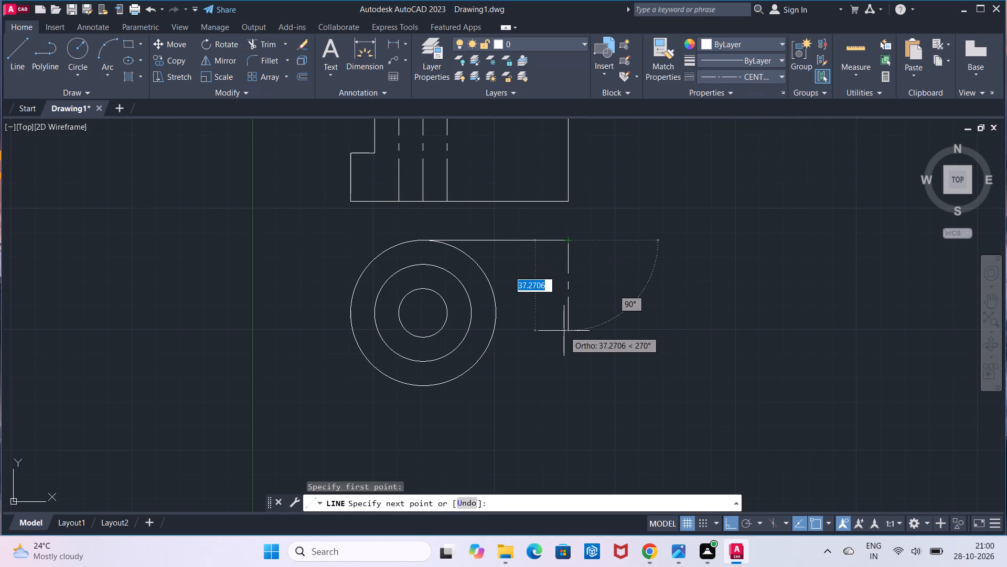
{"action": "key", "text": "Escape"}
With ByLayer as current linetype, draw a line 60 units down from the top line's right end, then back to the radius 30 circle's bottom quadrant.
{"action": "left_click", "coordinate": [726, 81]}
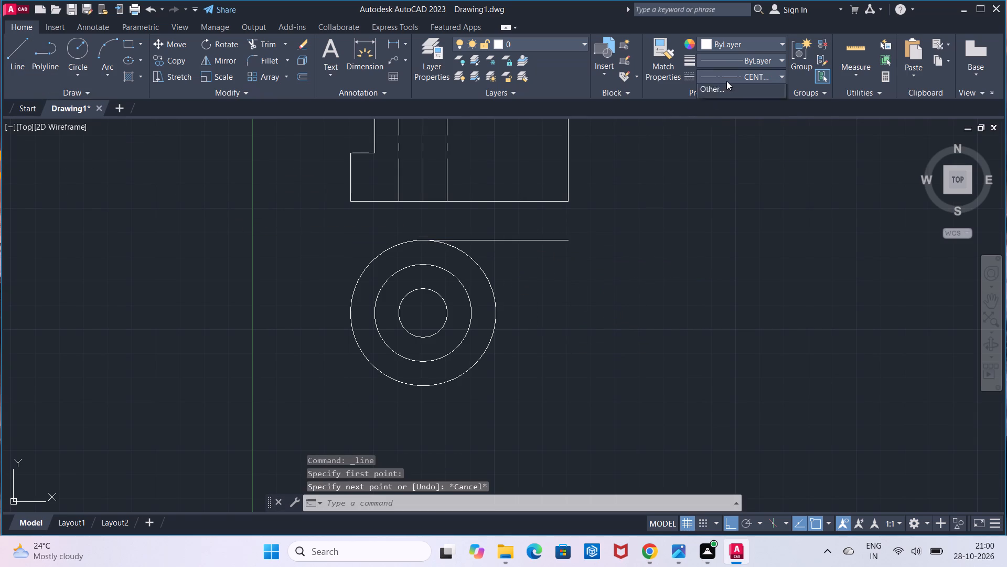
{"action": "left_click", "coordinate": [735, 92]}
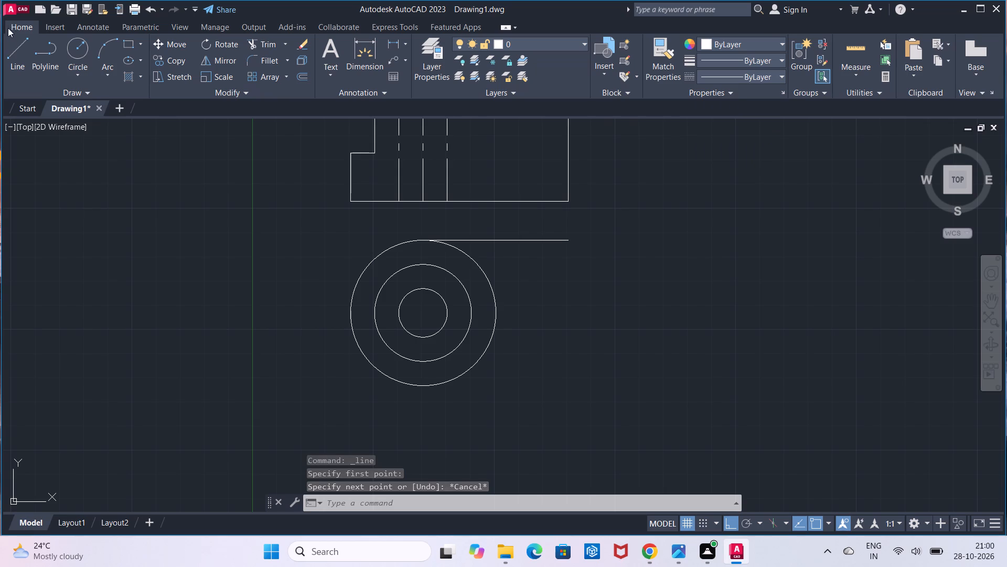
{"action": "left_click", "coordinate": [9, 41]}
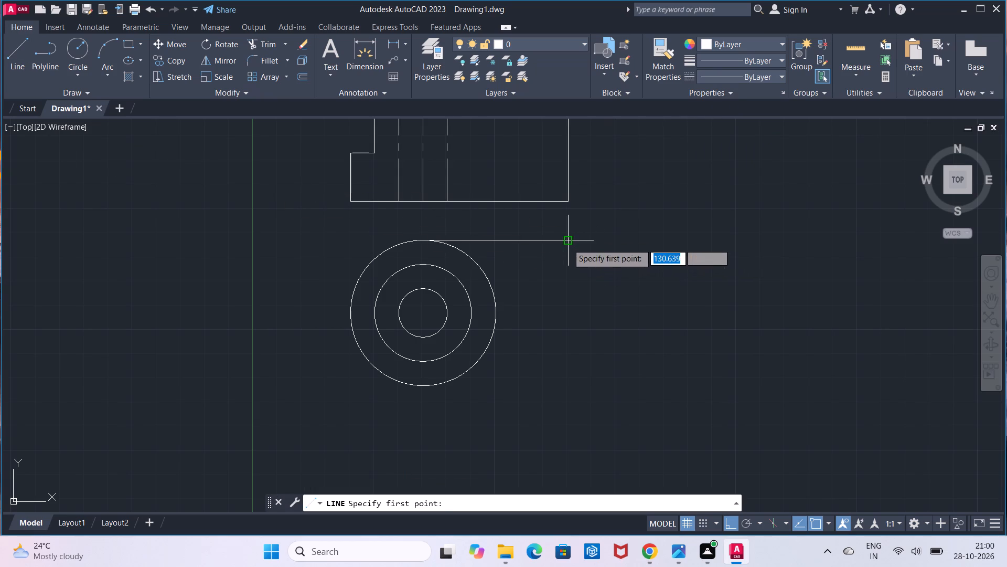
{"action": "left_click", "coordinate": [566, 244]}
{"action": "type", "text": "60"}
{"action": "key", "text": "Return"}
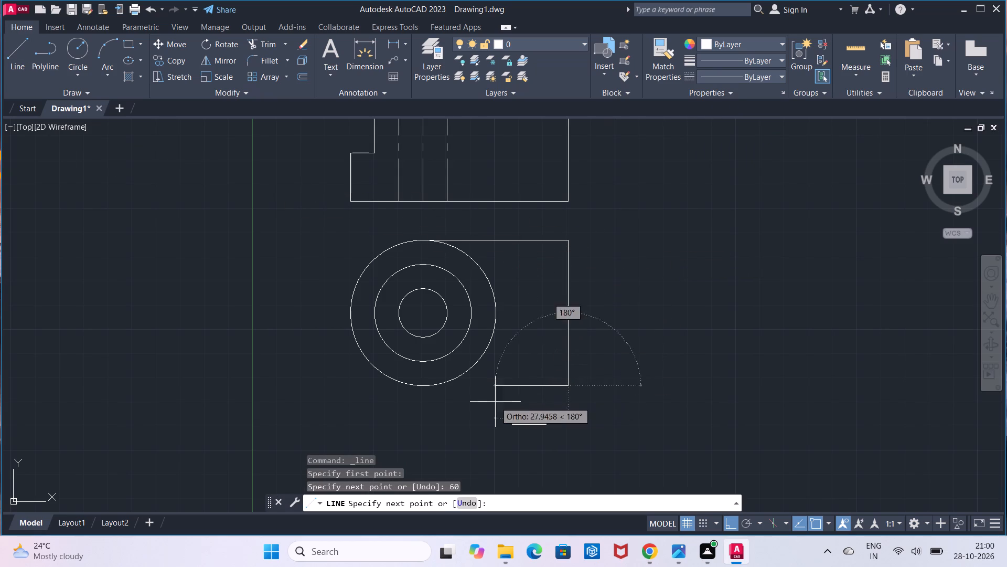
{"action": "left_click", "coordinate": [425, 385]}
{"action": "key", "text": "Escape"}
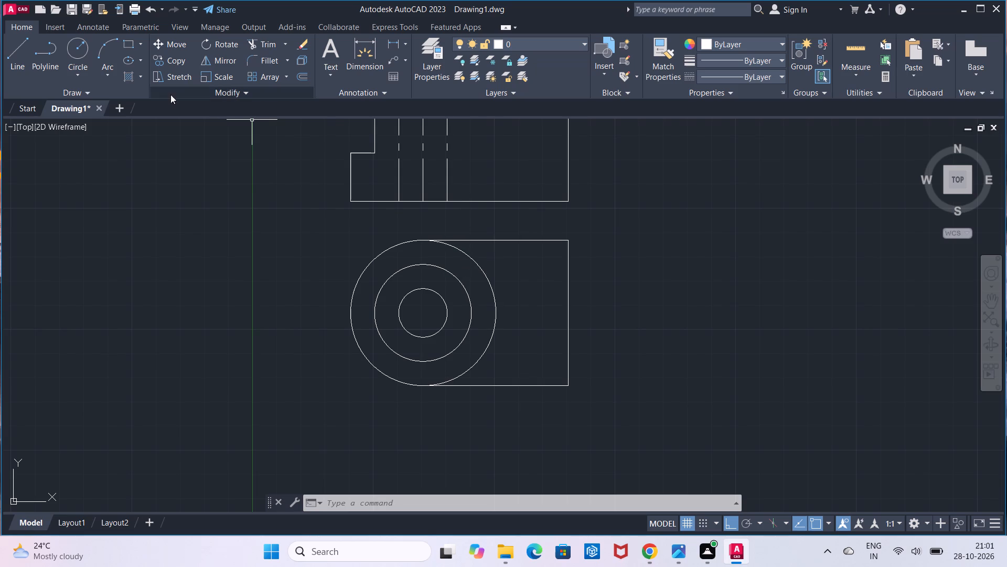
Trim away the right half of the radius 30 circle between the body's top and bottom lines.
{"action": "left_click", "coordinate": [15, 58]}
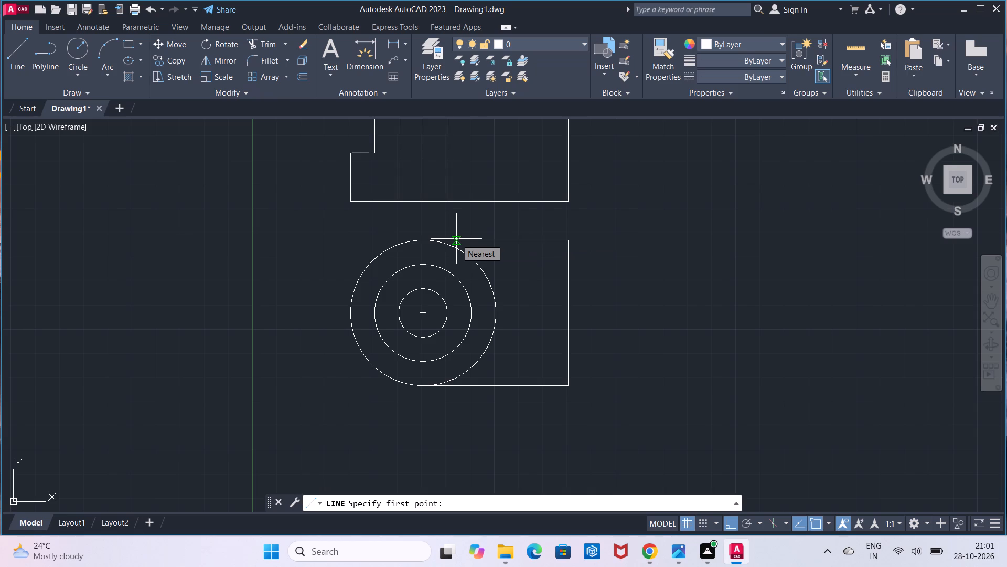
{"action": "key", "text": "Escape"}
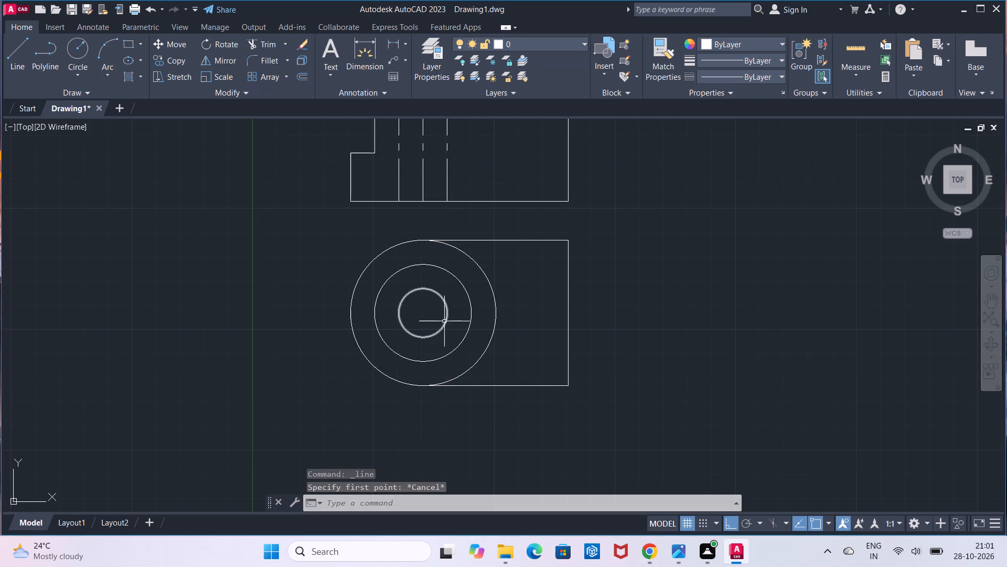
{"action": "left_click", "coordinate": [268, 47]}
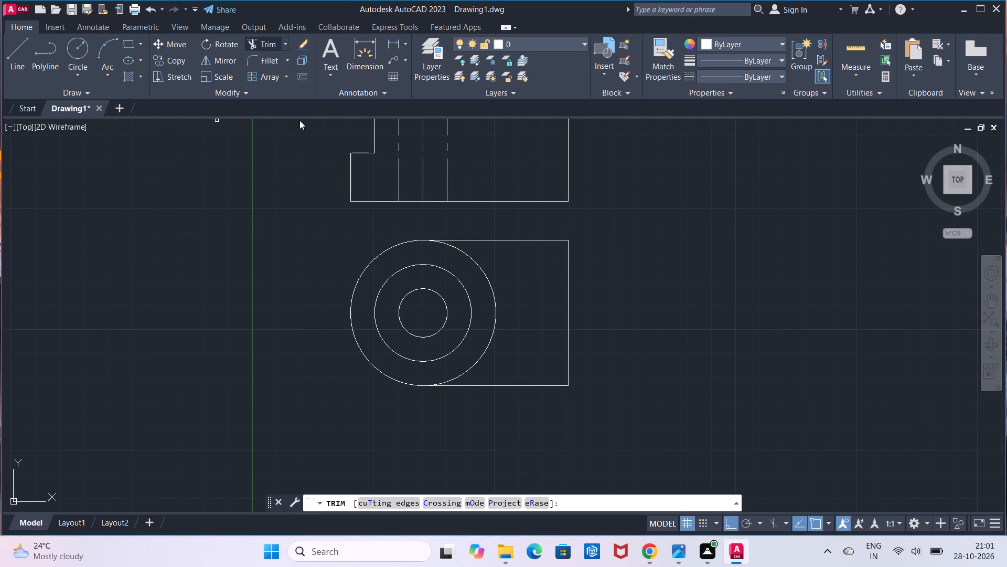
{"action": "left_click", "coordinate": [492, 295]}
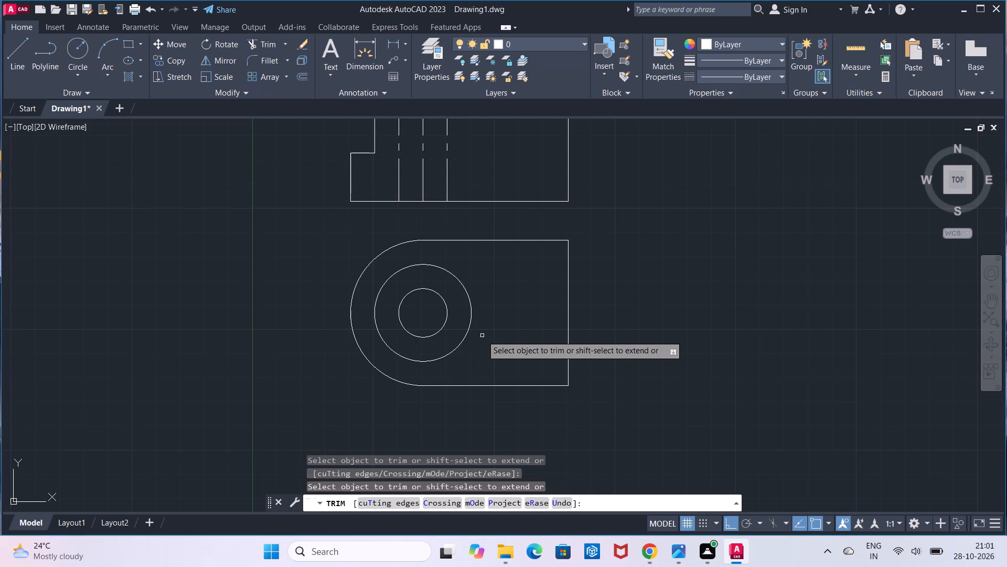
{"action": "key", "text": "Escape"}
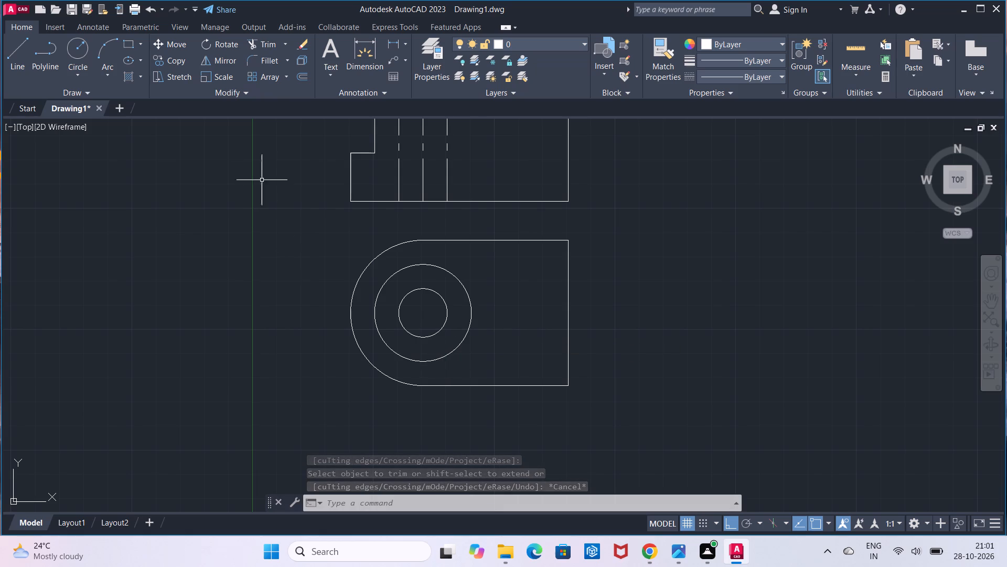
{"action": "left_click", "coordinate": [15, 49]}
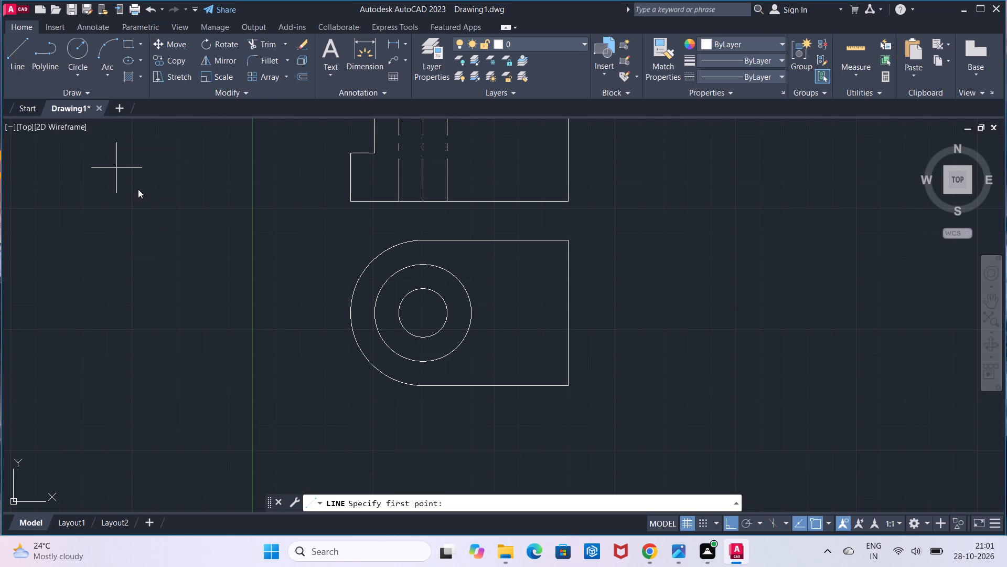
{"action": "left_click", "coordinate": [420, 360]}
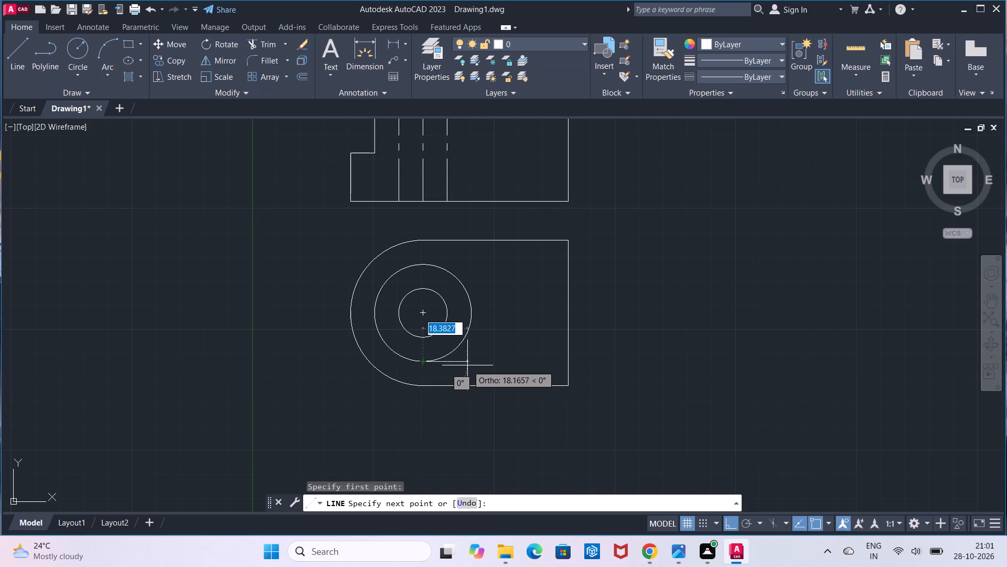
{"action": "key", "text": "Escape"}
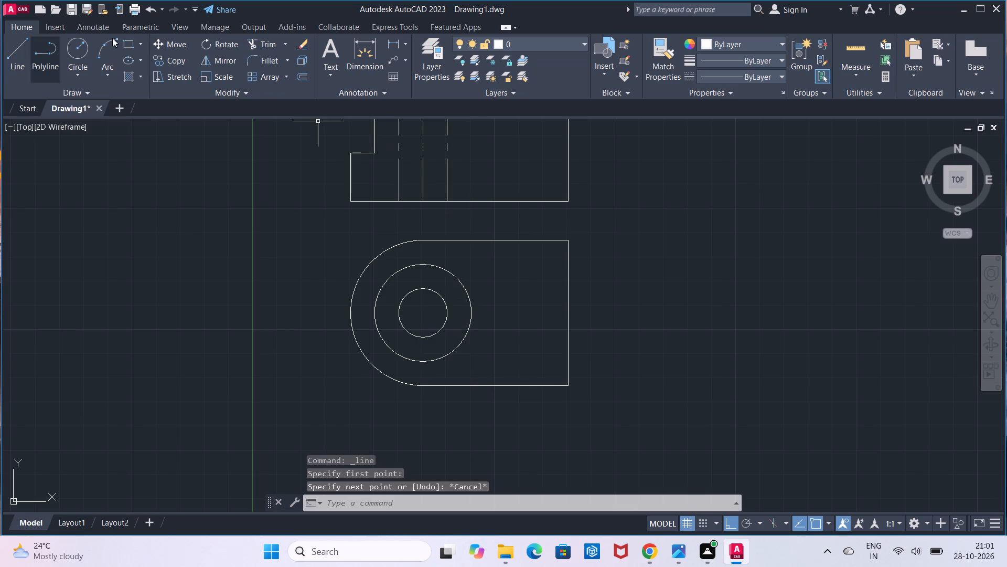
Draw vertical lines from the middle circle's right side, one up to the body's top edge and one down to its bottom edge.
{"action": "left_click", "coordinate": [20, 54]}
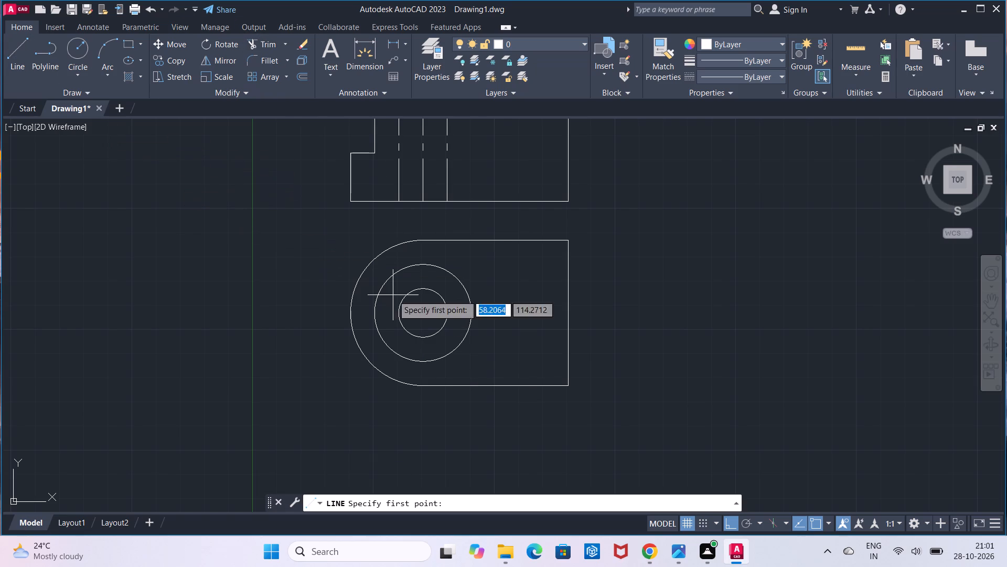
{"action": "left_click", "coordinate": [471, 314]}
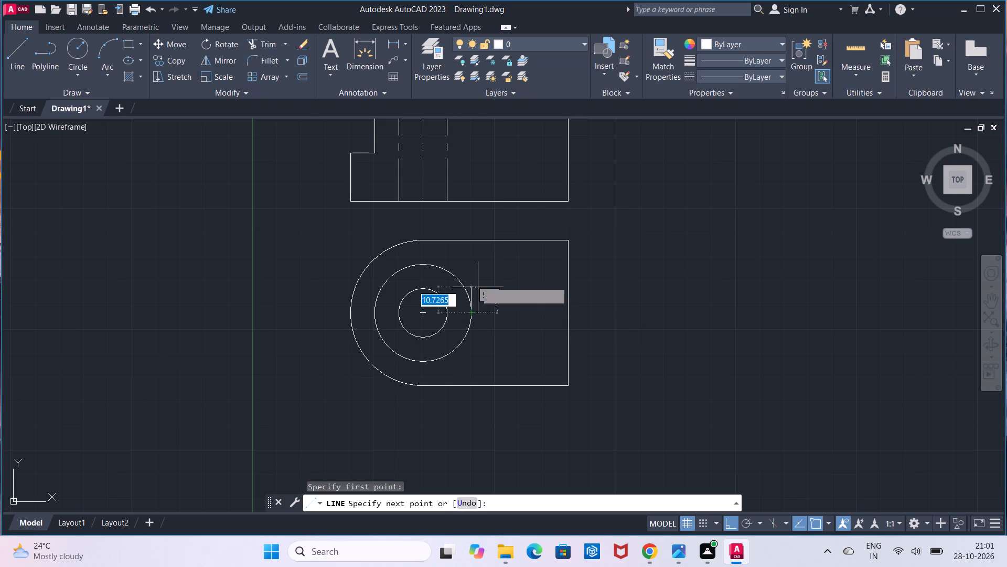
{"action": "left_click", "coordinate": [469, 239]}
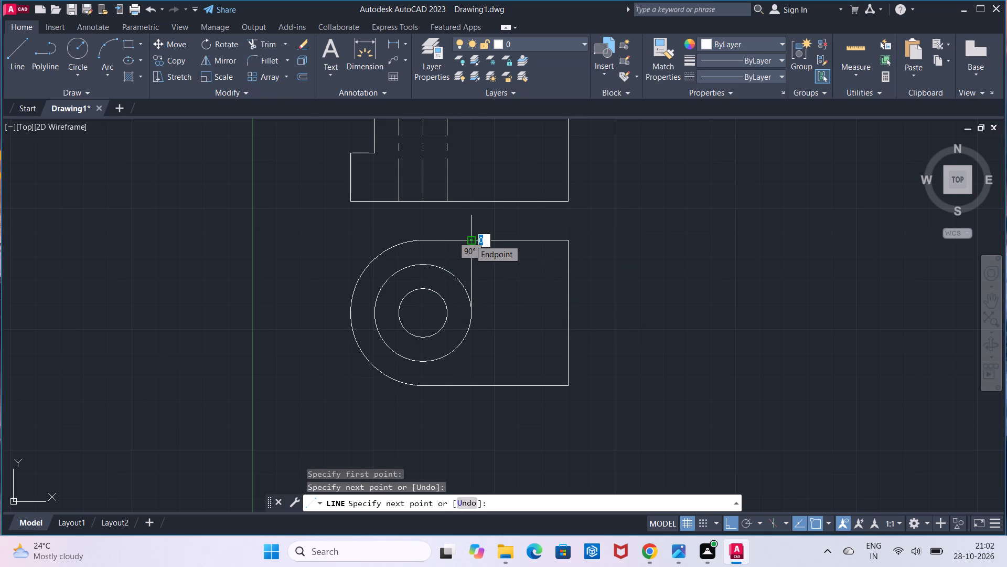
{"action": "key", "text": "Escape"}
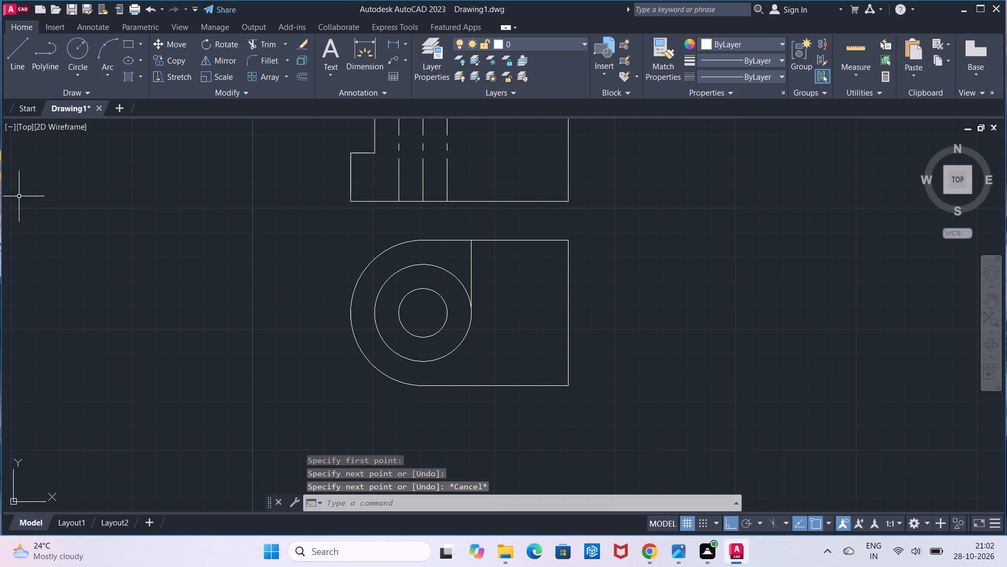
{"action": "left_click", "coordinate": [10, 74]}
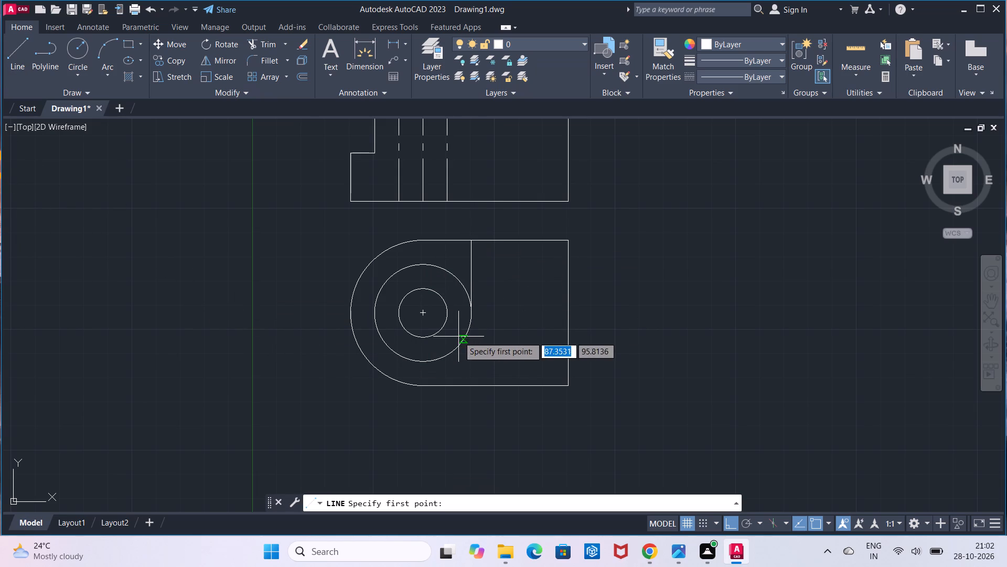
{"action": "left_click", "coordinate": [470, 322]}
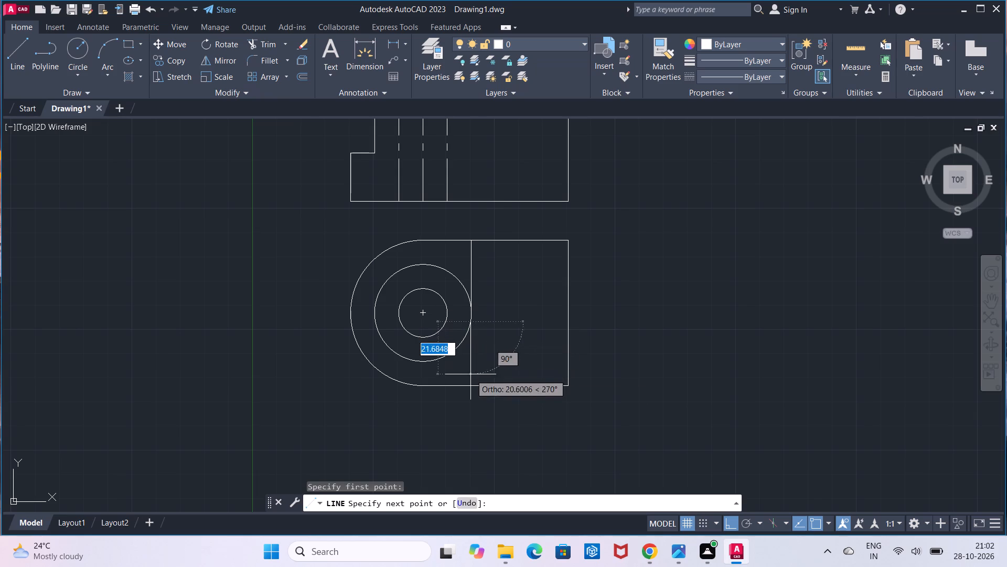
{"action": "left_click", "coordinate": [472, 386]}
{"action": "key", "text": "Escape"}
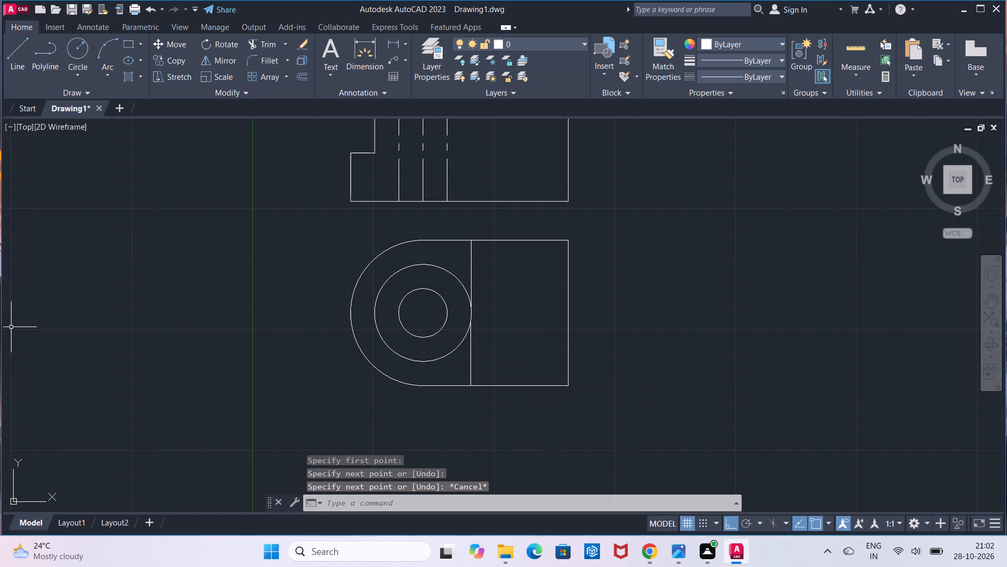
Draw horizontal lines 20 units long to the right from the middle circle's top and bottom quadrants, ending on the vertical lines.
{"action": "left_click", "coordinate": [14, 60]}
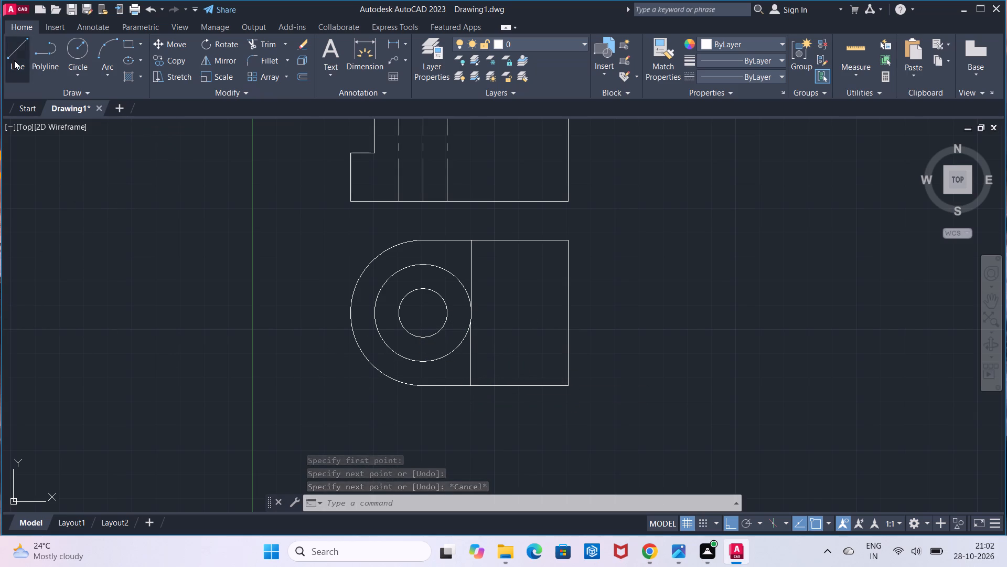
{"action": "left_click", "coordinate": [425, 267]}
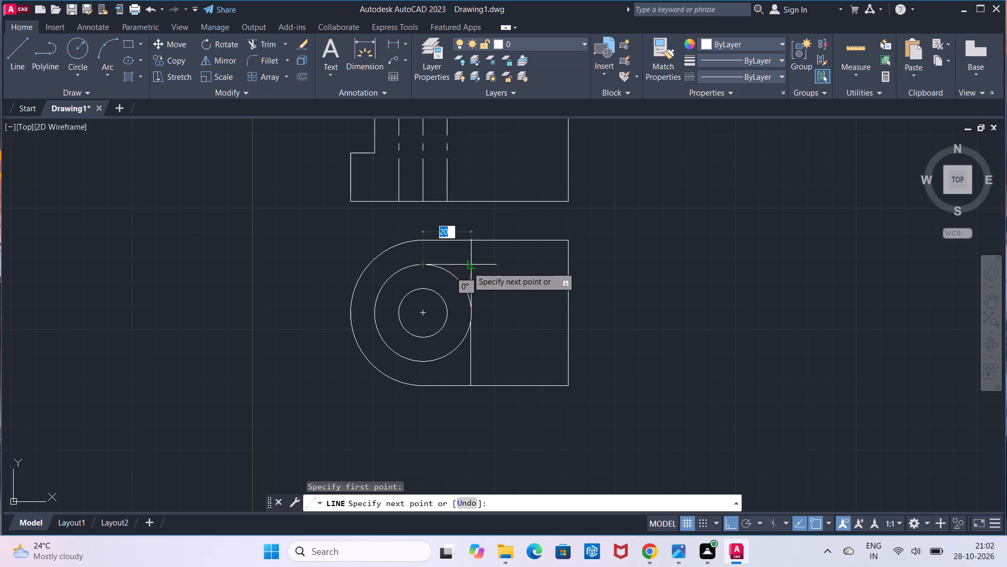
{"action": "left_click", "coordinate": [470, 267]}
{"action": "key", "text": "Escape"}
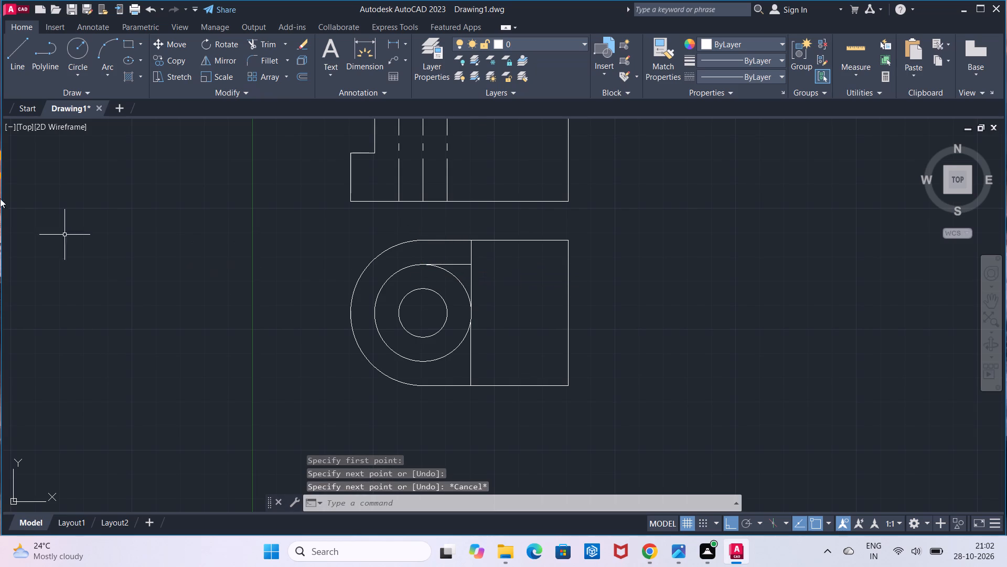
{"action": "left_click", "coordinate": [29, 64]}
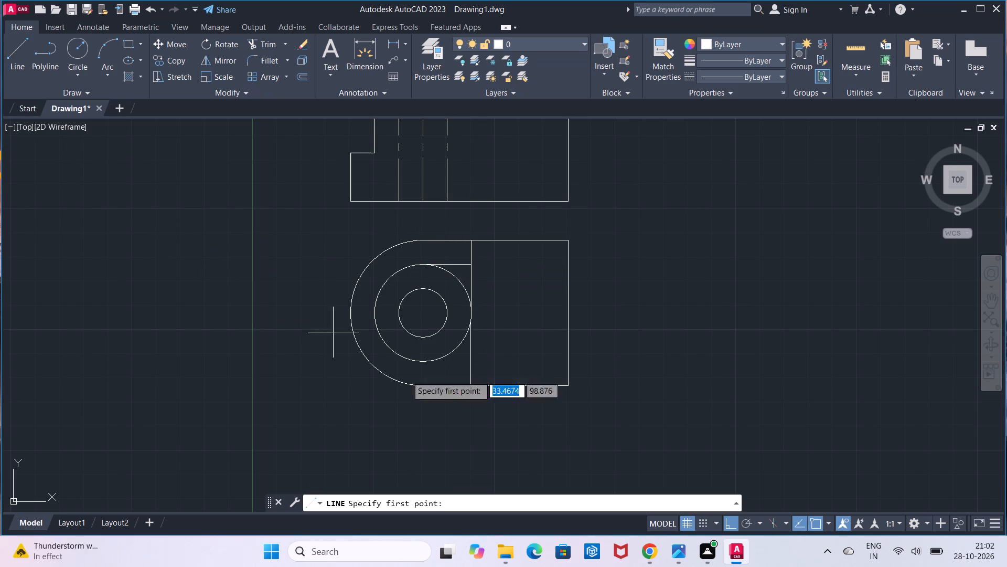
{"action": "left_click", "coordinate": [423, 361]}
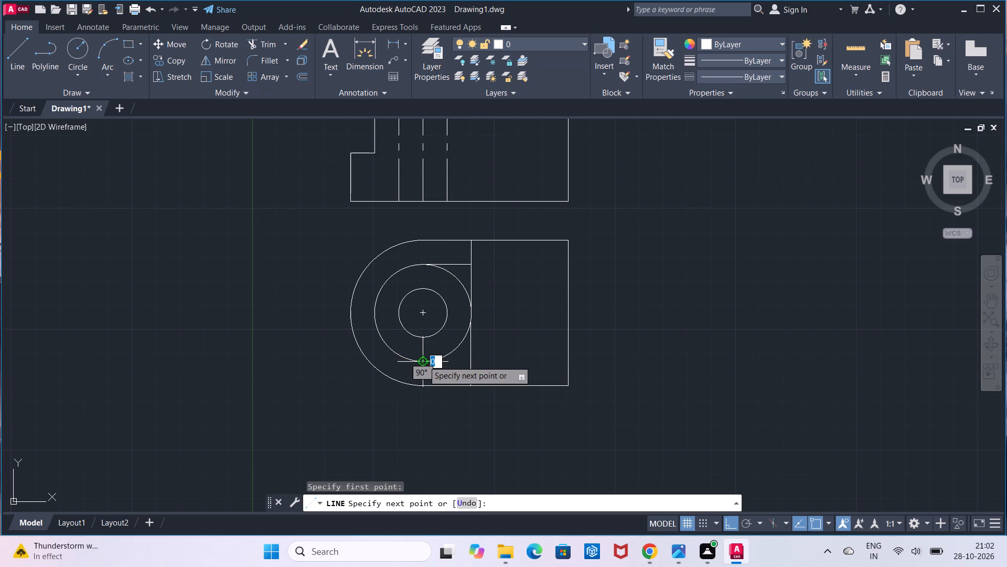
{"action": "left_click", "coordinate": [473, 365]}
{"action": "key", "text": "Escape"}
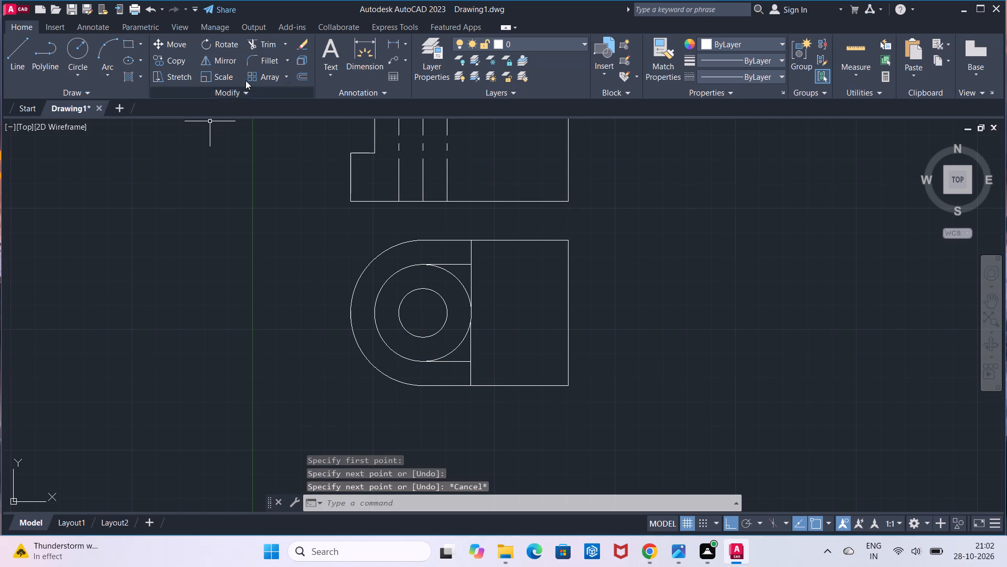
Trim the vertical lines between the two short horizontal lines, and trim away the right half of the middle circle.
{"action": "left_click", "coordinate": [258, 48]}
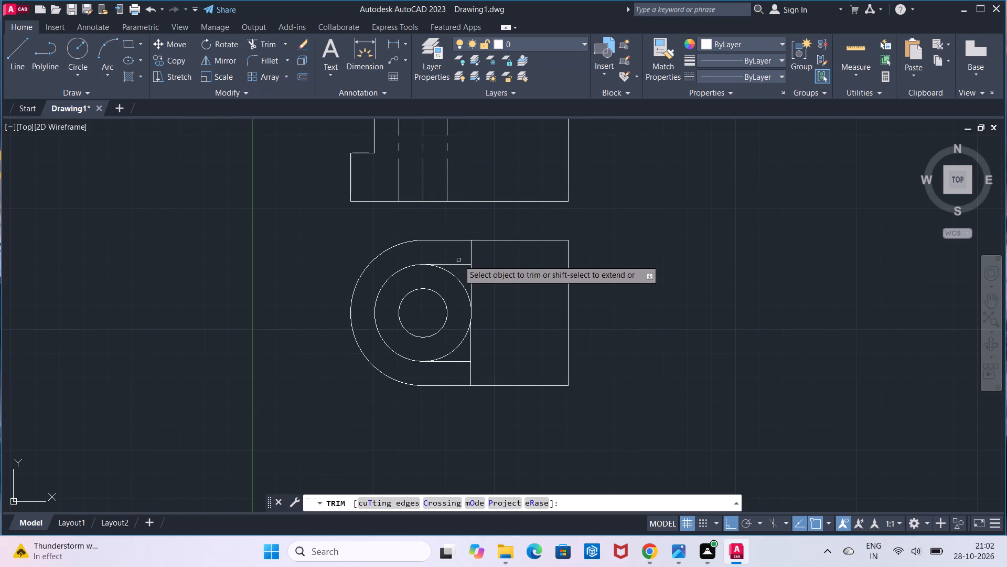
{"action": "left_click", "coordinate": [472, 275]}
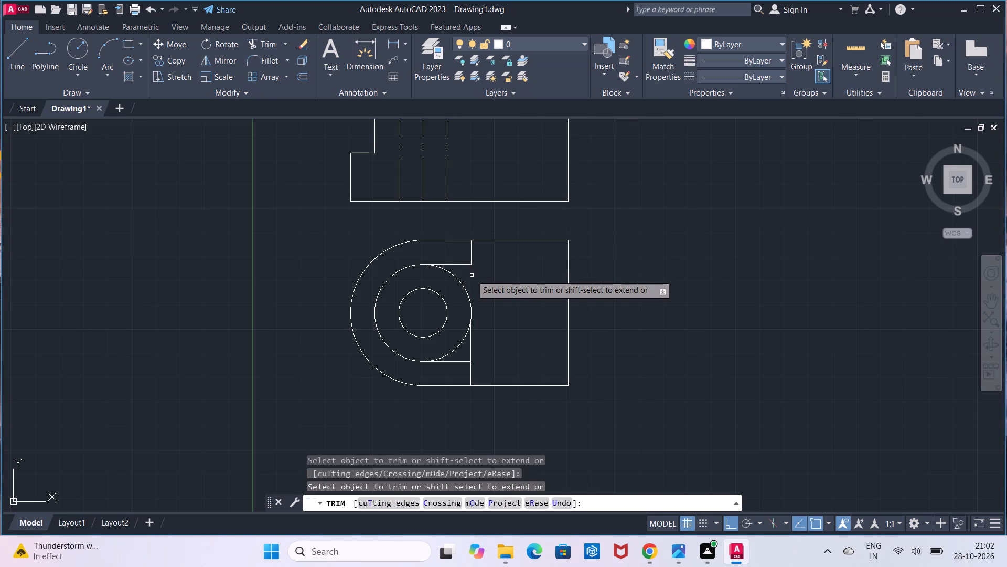
{"action": "left_click", "coordinate": [472, 348]}
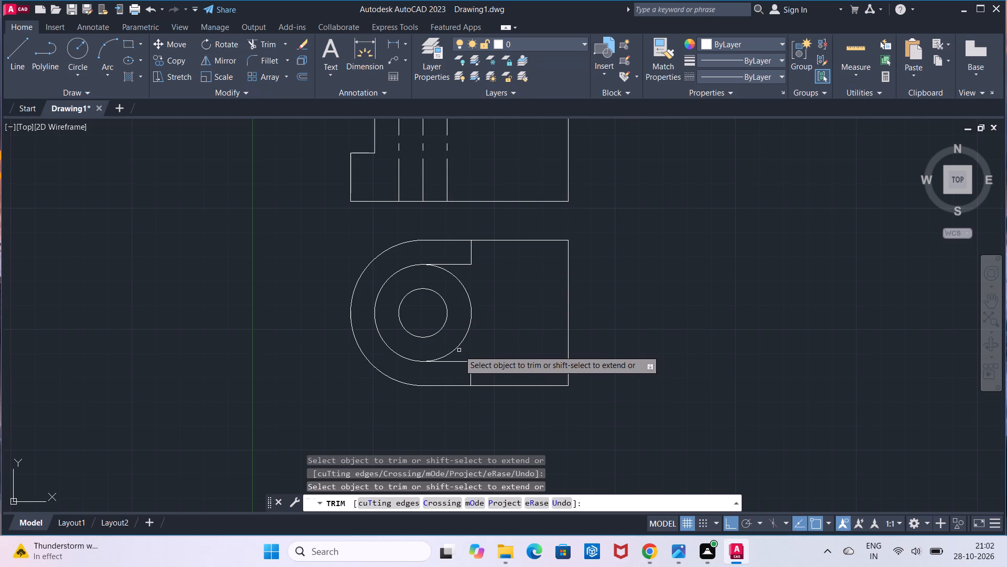
{"action": "left_click", "coordinate": [456, 350]}
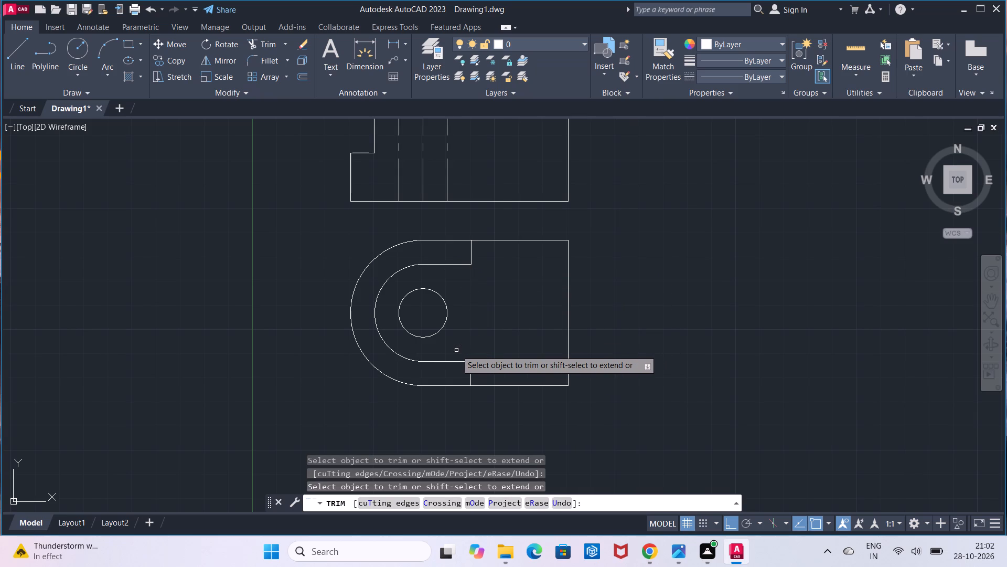
{"action": "key", "text": "Escape"}
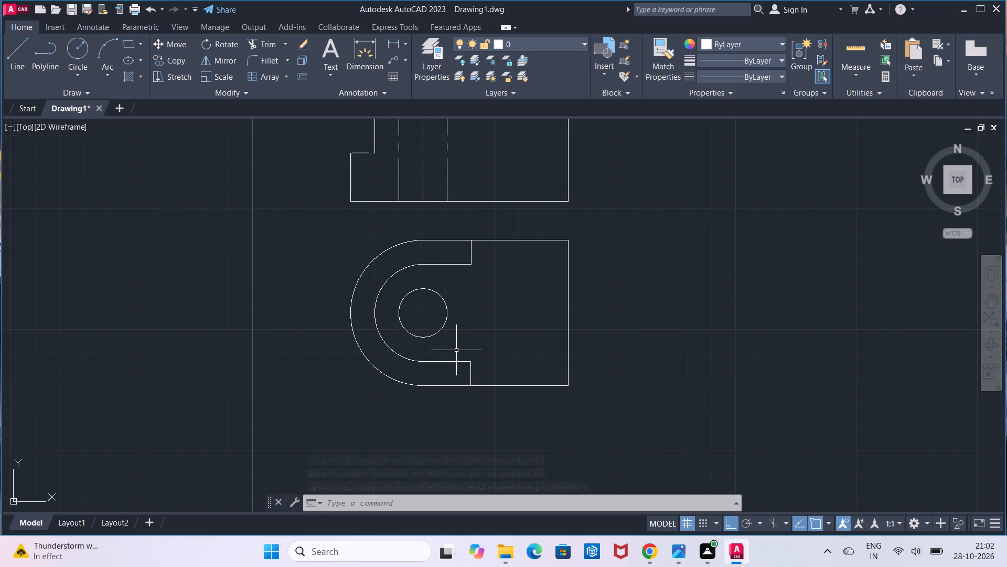
Place a 5-unit horizontal linear dimension running left from the lower view's top-right corner, with its dimension line below the top edge.
{"action": "middle_click_drag", "start_coordinate": [523, 254], "coordinate": [507, 261]}
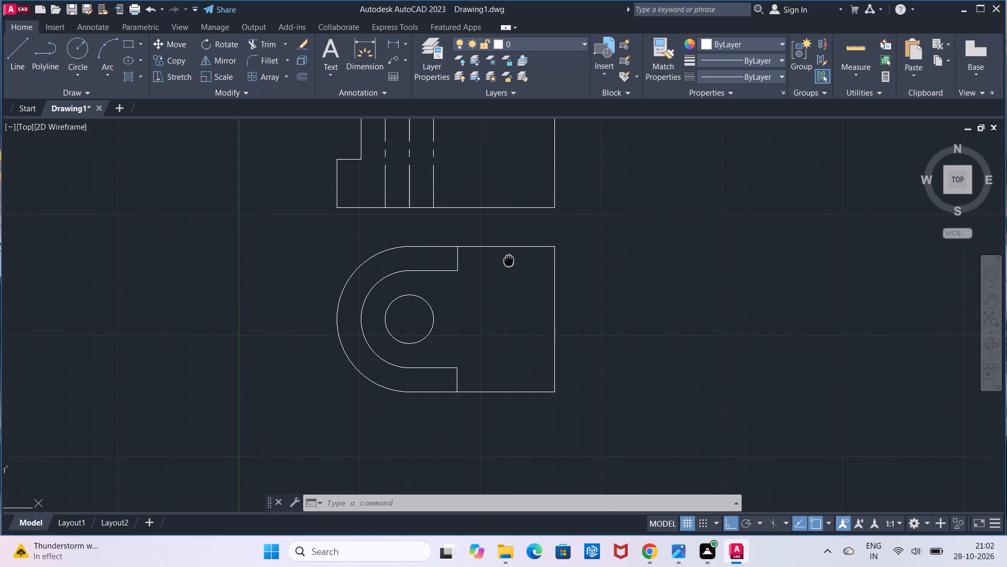
{"action": "middle_click_drag", "start_coordinate": [507, 261], "coordinate": [478, 277]}
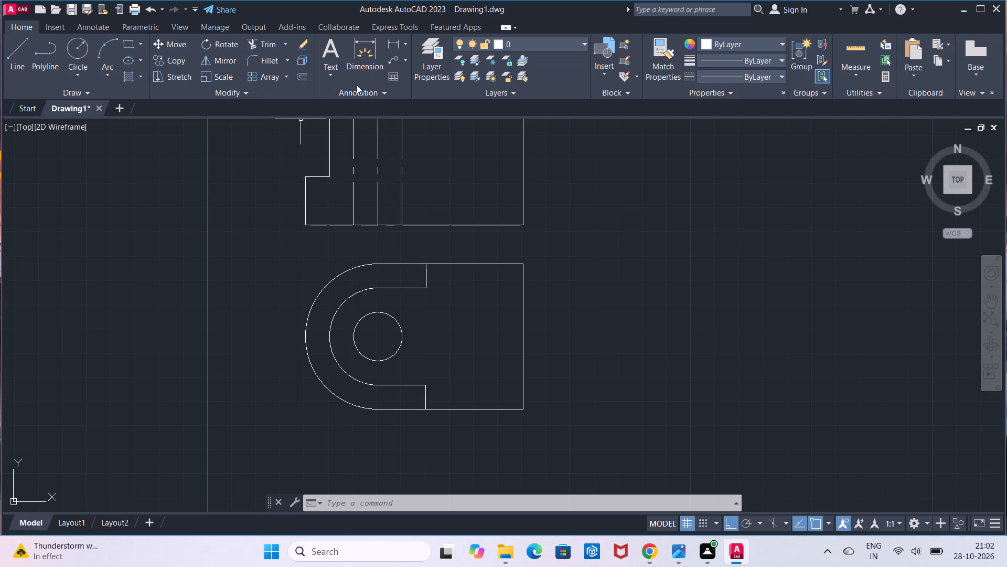
{"action": "left_click", "coordinate": [24, 71]}
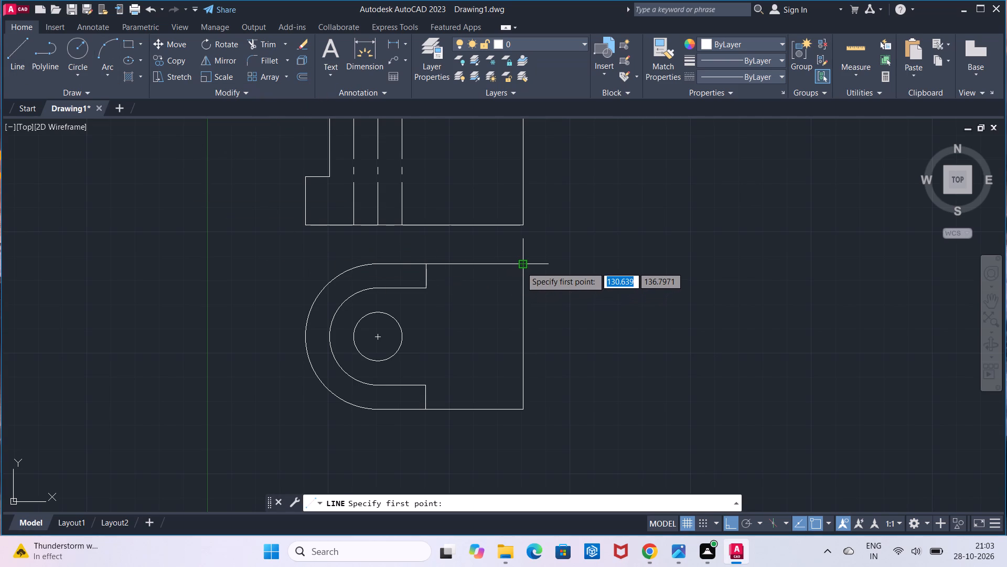
{"action": "key", "text": "Escape"}
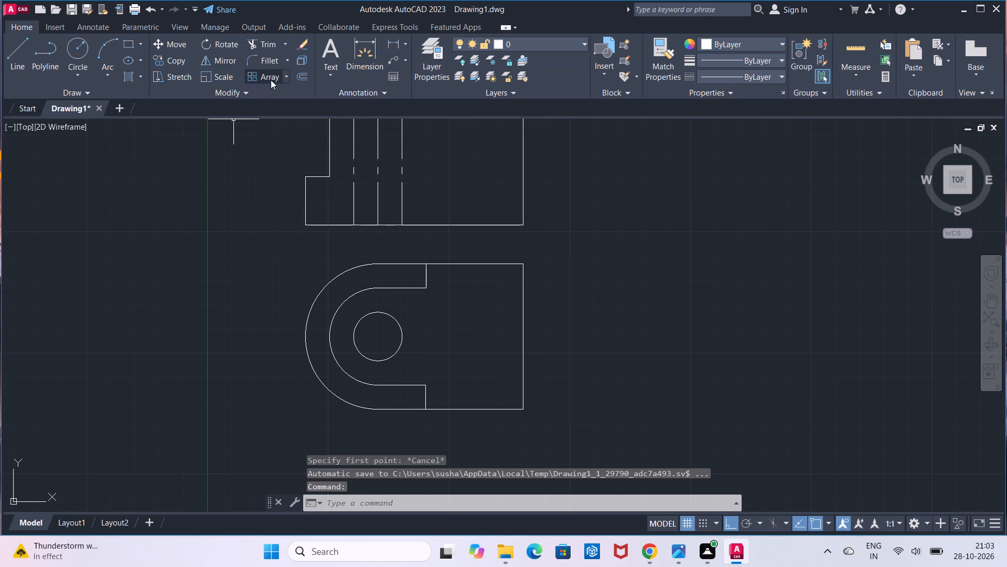
{"action": "left_click", "coordinate": [390, 41]}
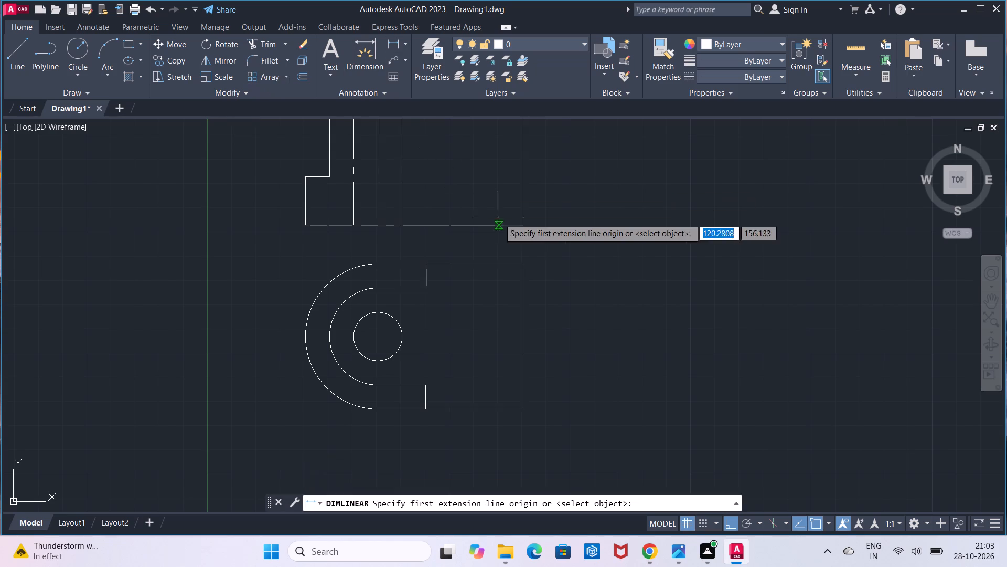
{"action": "left_click", "coordinate": [520, 265]}
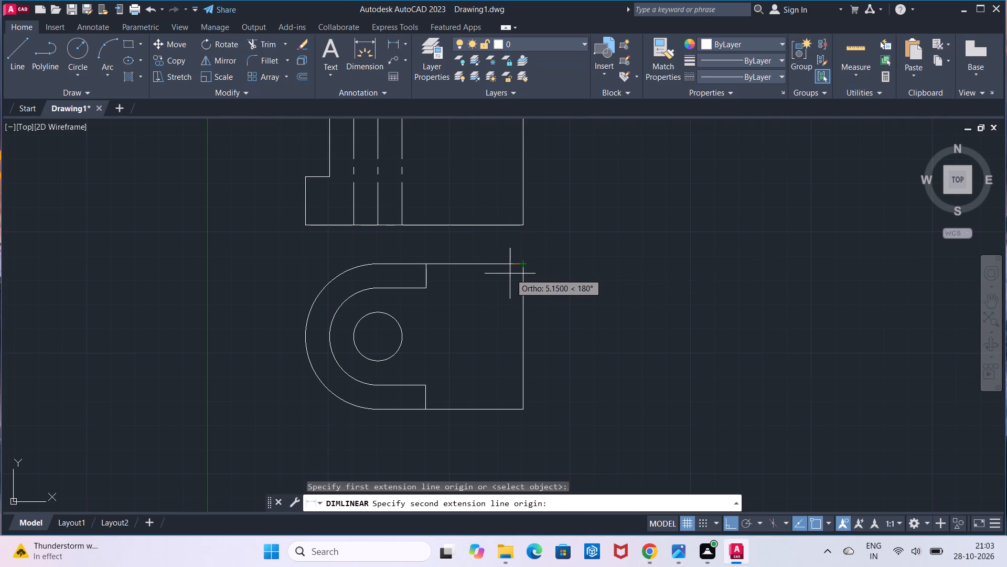
{"action": "key", "text": "5"}
{"action": "key", "text": "Return"}
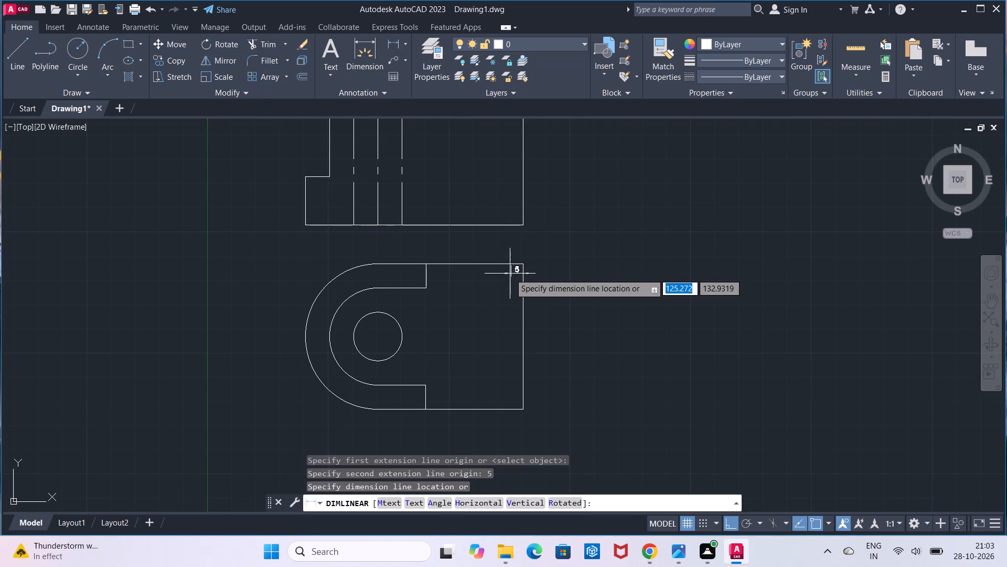
{"action": "left_click", "coordinate": [508, 295]}
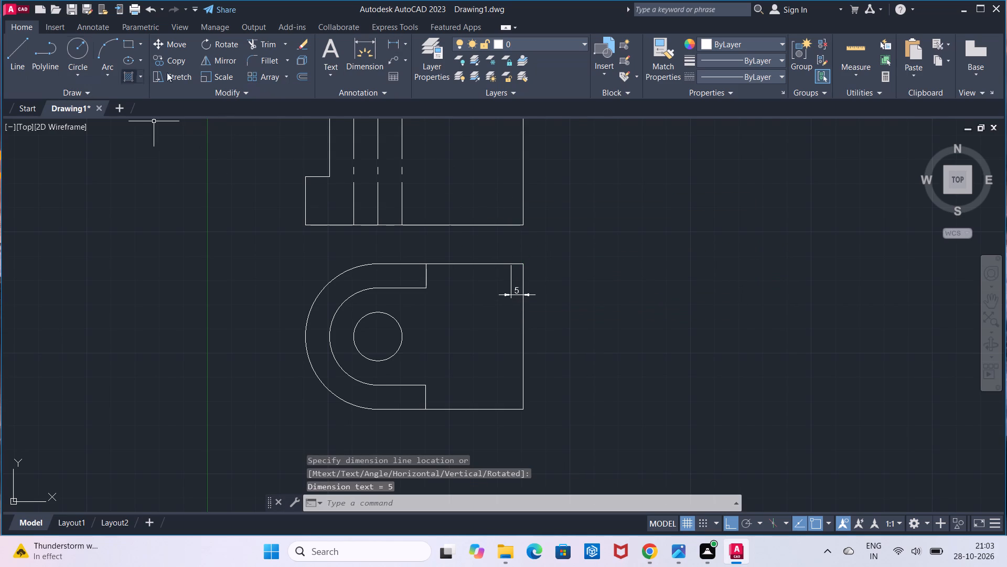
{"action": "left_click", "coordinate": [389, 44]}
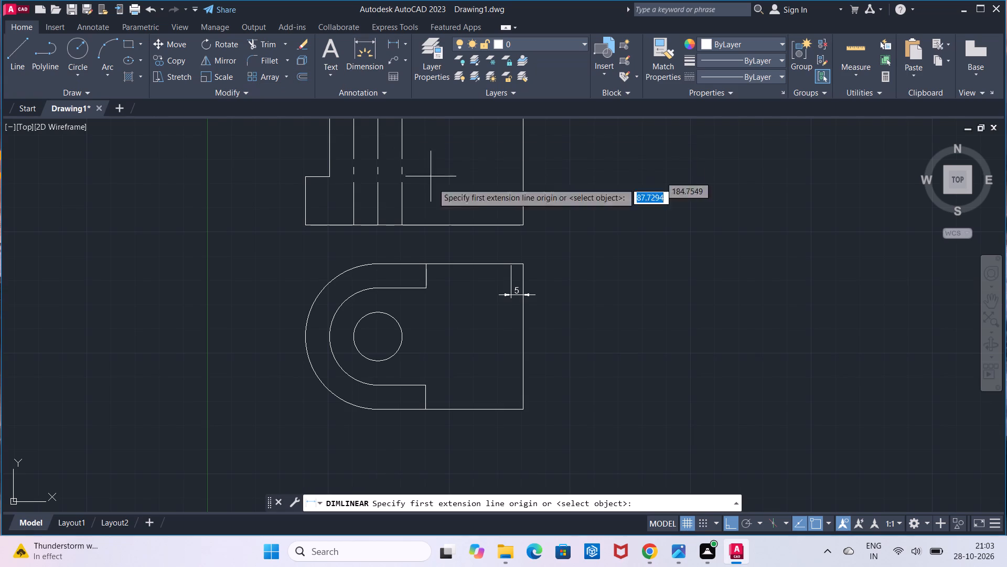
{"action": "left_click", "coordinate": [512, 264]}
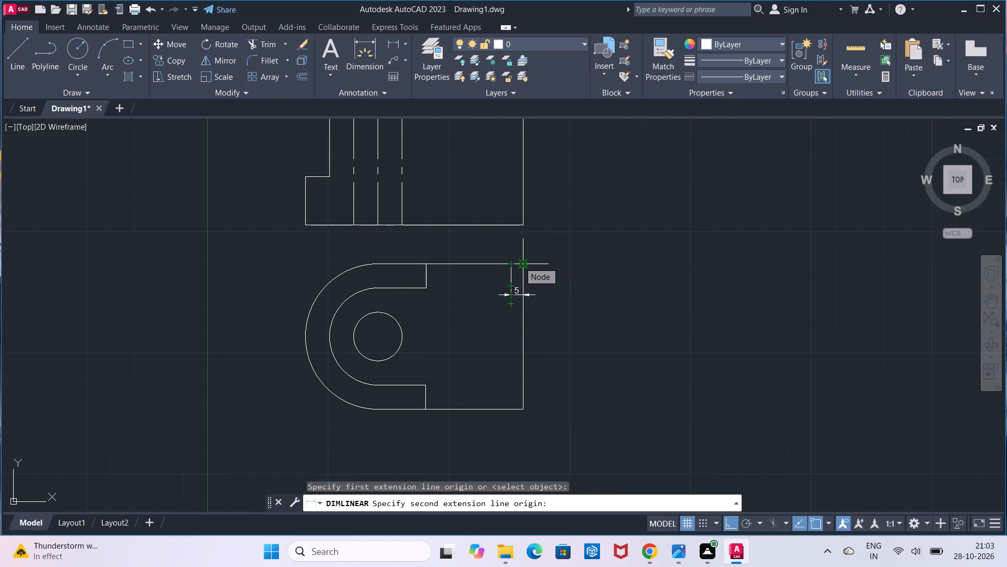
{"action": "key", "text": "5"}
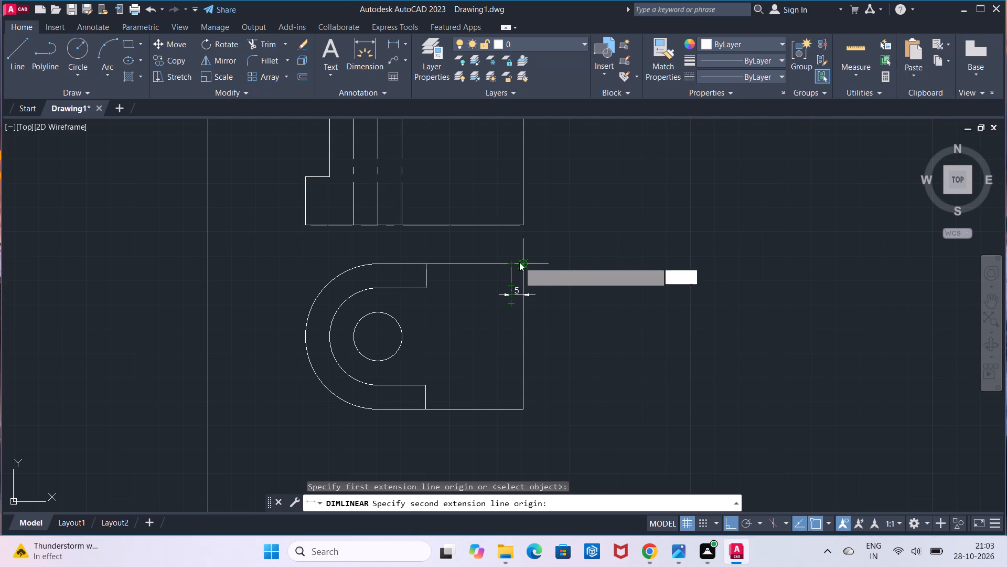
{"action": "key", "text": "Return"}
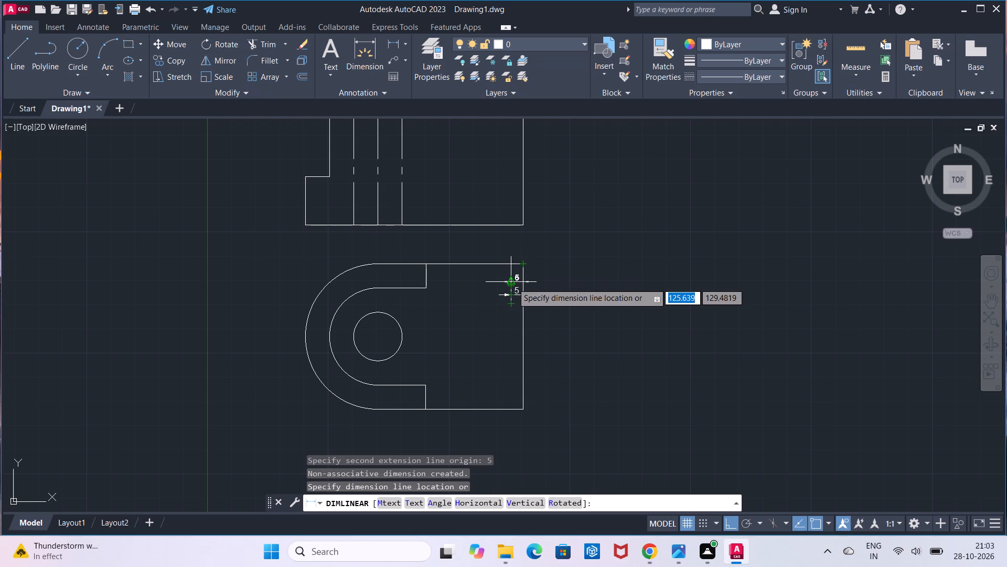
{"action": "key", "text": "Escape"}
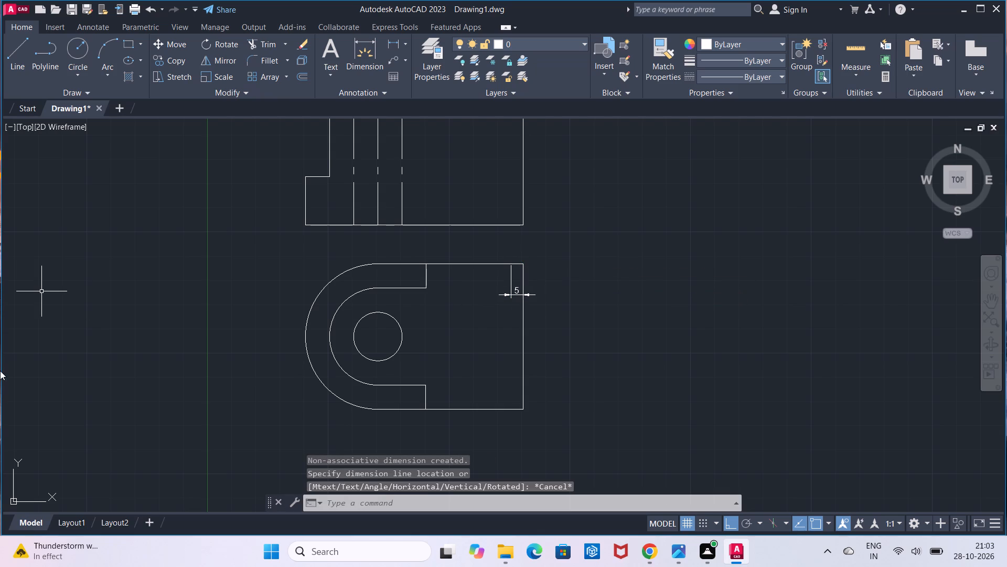
Place a 5-unit vertical linear dimension running down from the lower view's top-right corner, with its dimension line inside the body.
{"action": "left_click", "coordinate": [393, 44]}
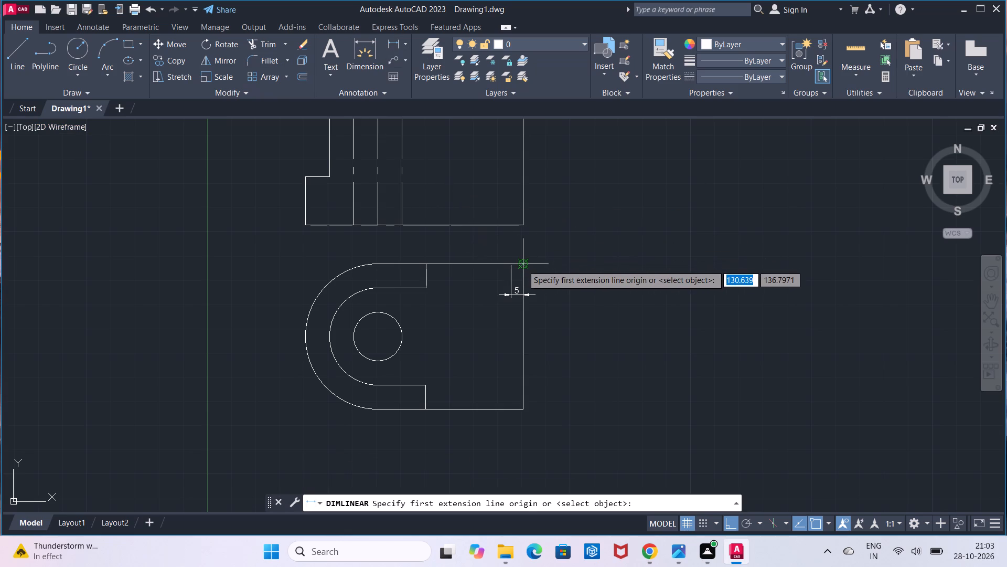
{"action": "left_click", "coordinate": [522, 265]}
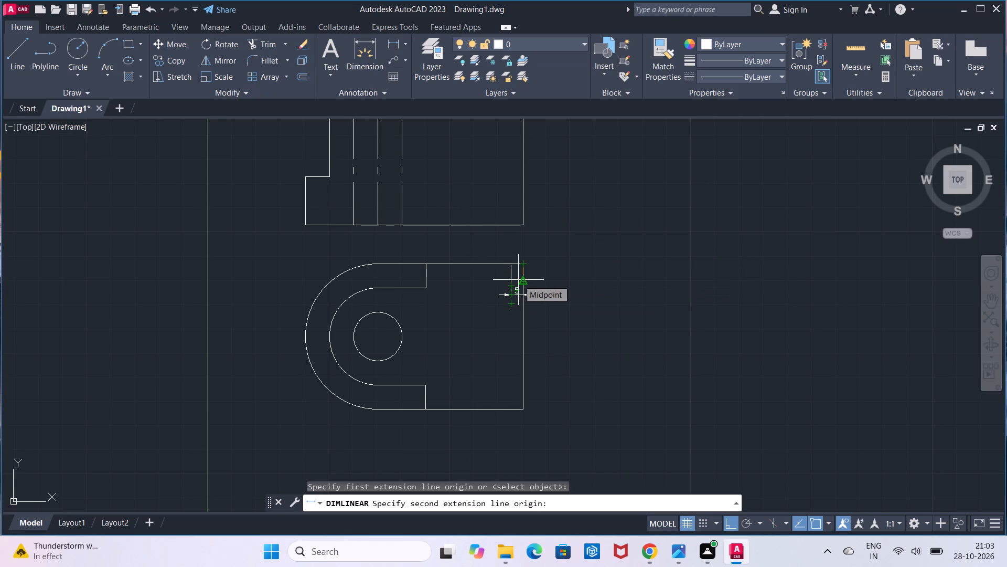
{"action": "key", "text": "5"}
{"action": "key", "text": "Return"}
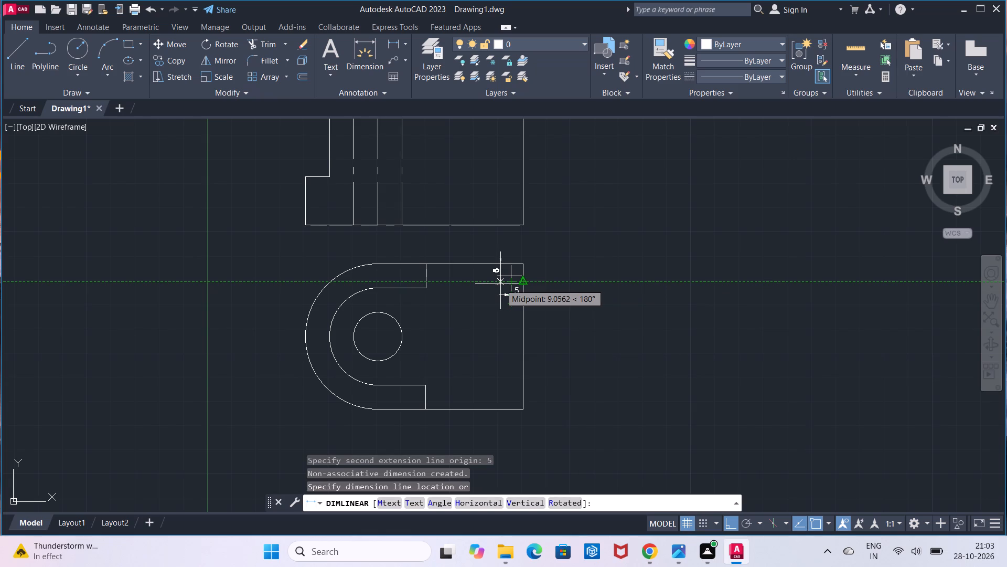
{"action": "left_click", "coordinate": [500, 284]}
{"action": "key", "text": "Escape"}
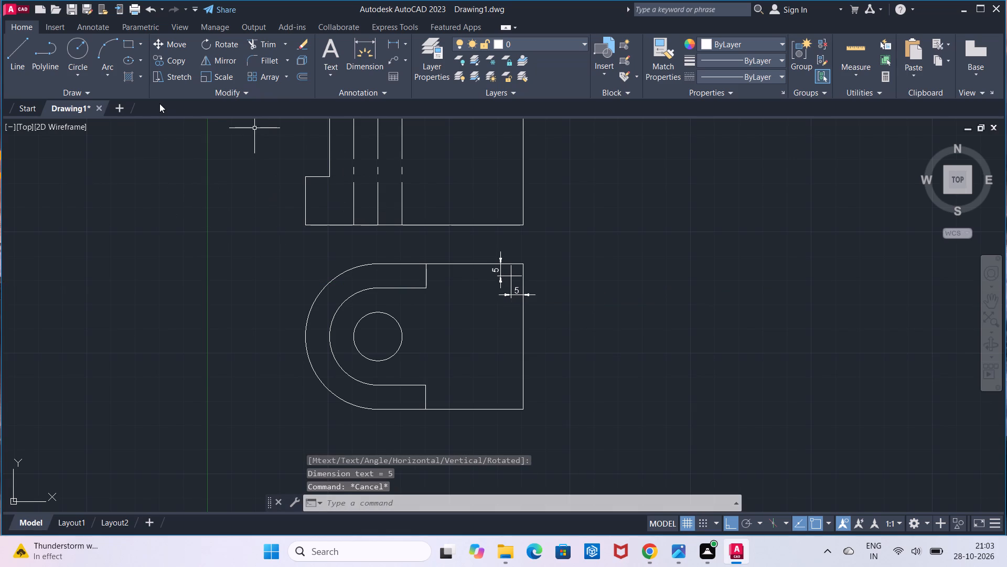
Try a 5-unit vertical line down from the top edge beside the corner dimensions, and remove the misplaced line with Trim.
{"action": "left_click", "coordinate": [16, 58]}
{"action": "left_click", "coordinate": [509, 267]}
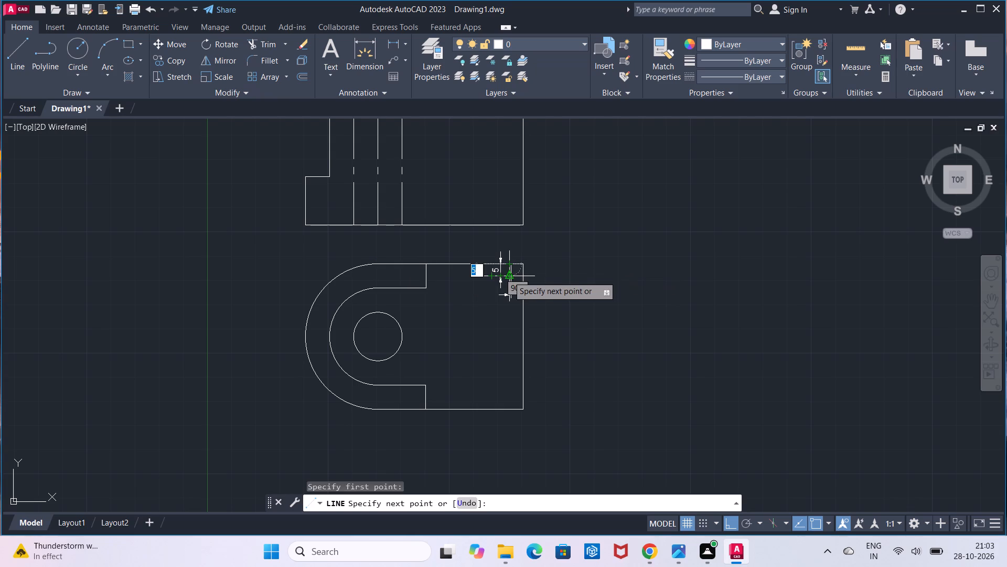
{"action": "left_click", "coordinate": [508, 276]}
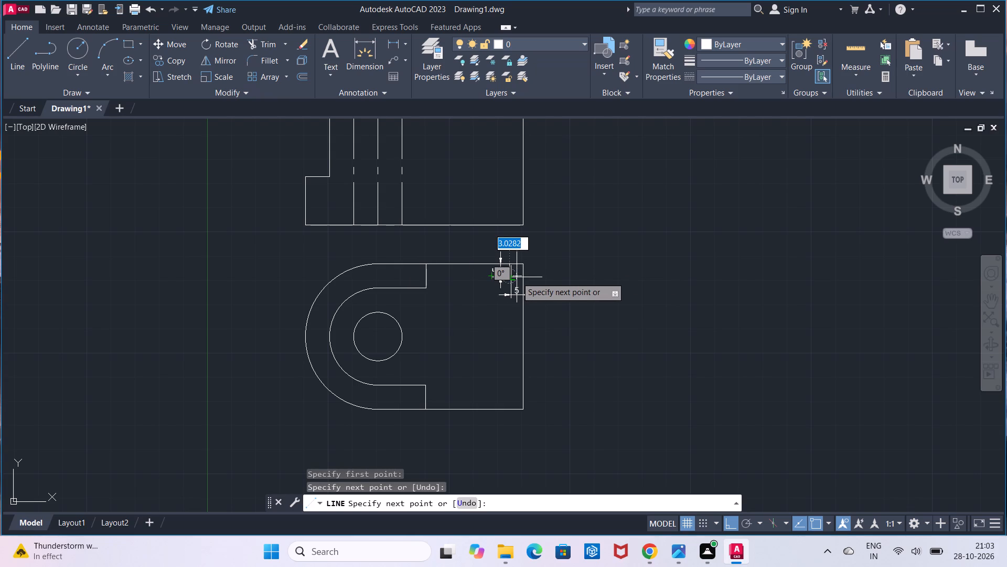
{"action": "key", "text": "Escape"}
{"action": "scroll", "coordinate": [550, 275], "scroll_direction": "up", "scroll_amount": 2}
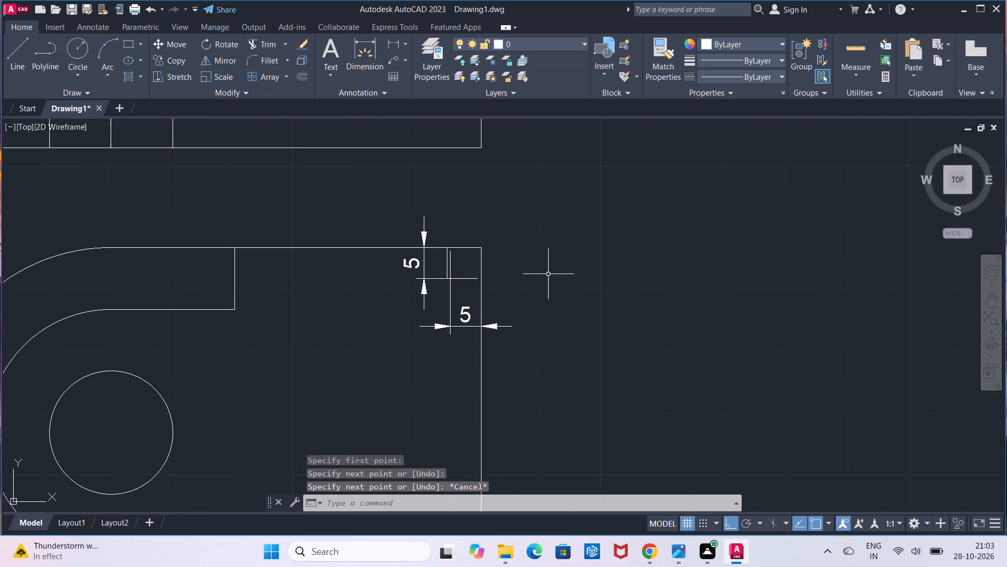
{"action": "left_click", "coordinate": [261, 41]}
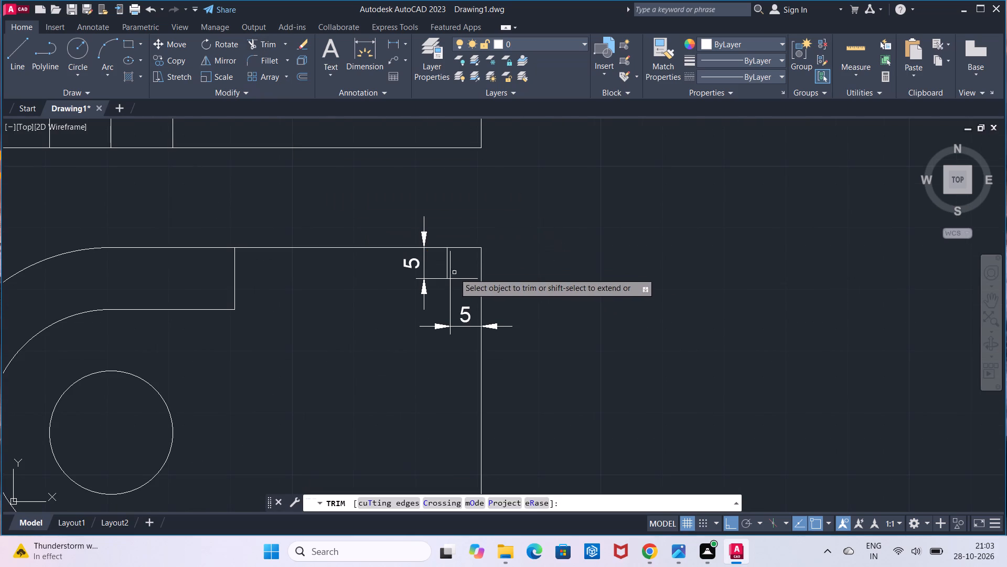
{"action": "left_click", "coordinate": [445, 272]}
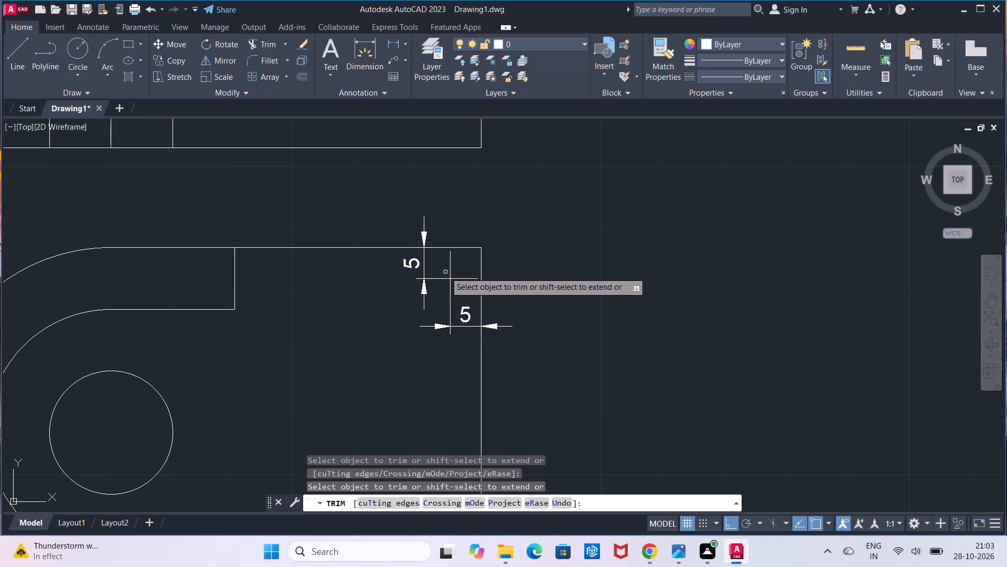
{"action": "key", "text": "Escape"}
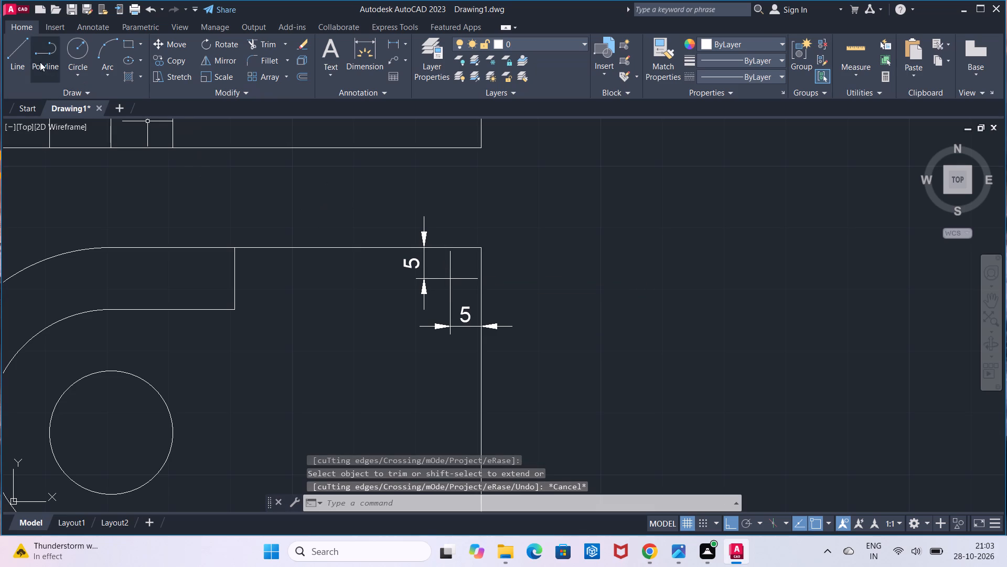
Draw a 5-unit line down from the body's top edge and a 5-unit line across to its right edge, forming a corner square.
{"action": "left_click", "coordinate": [27, 60]}
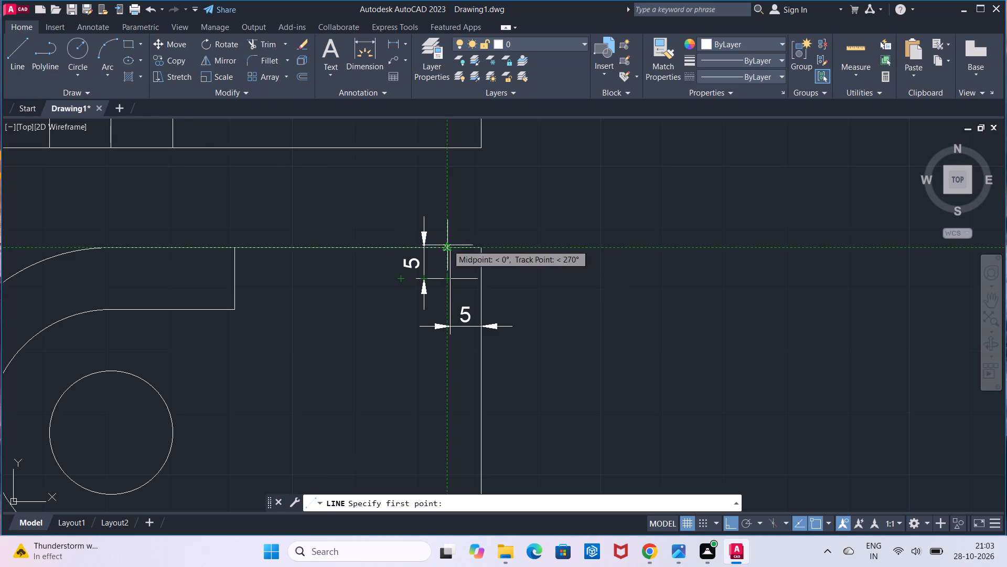
{"action": "left_click", "coordinate": [449, 247]}
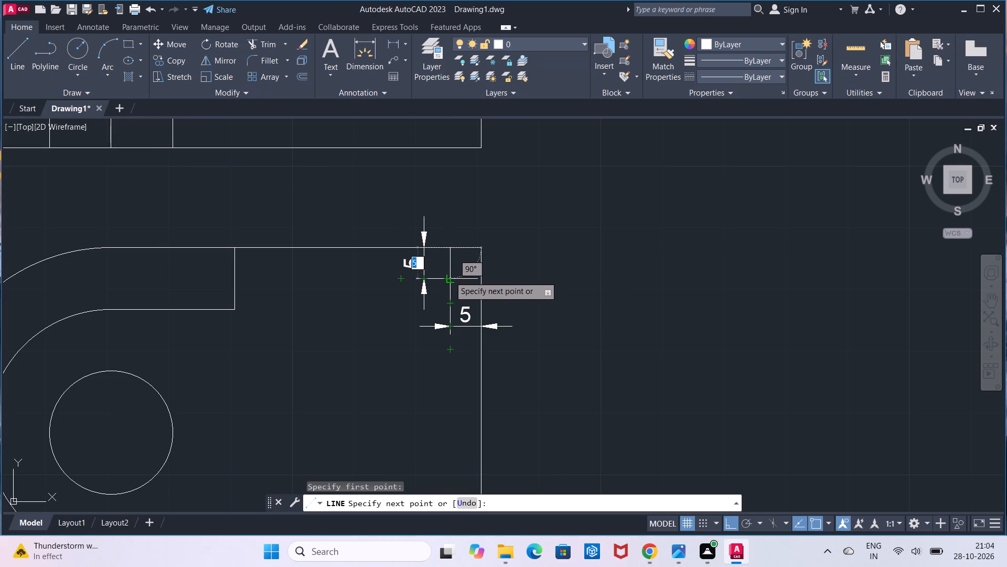
{"action": "left_click", "coordinate": [449, 276]}
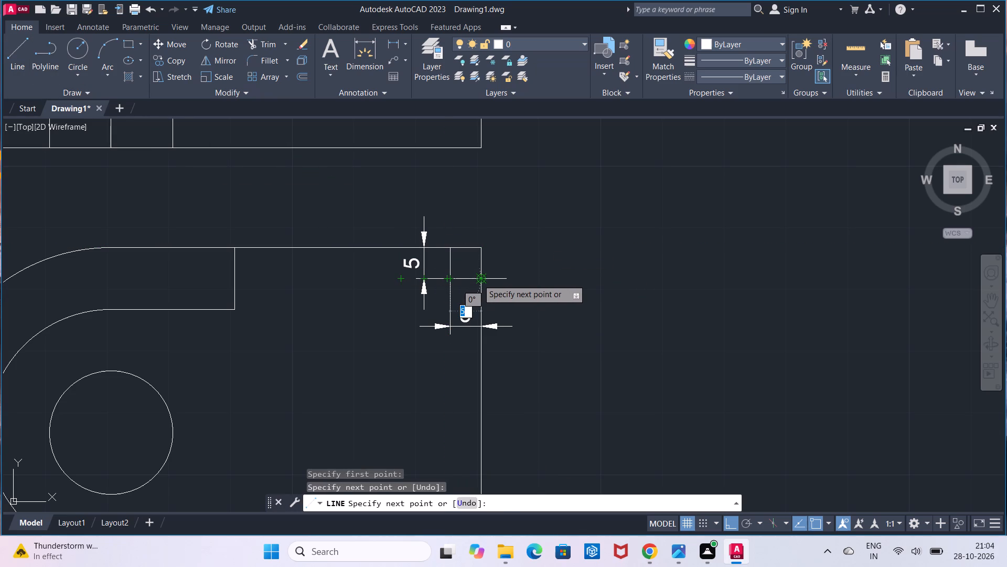
{"action": "left_click", "coordinate": [478, 279]}
{"action": "key", "text": "Escape"}
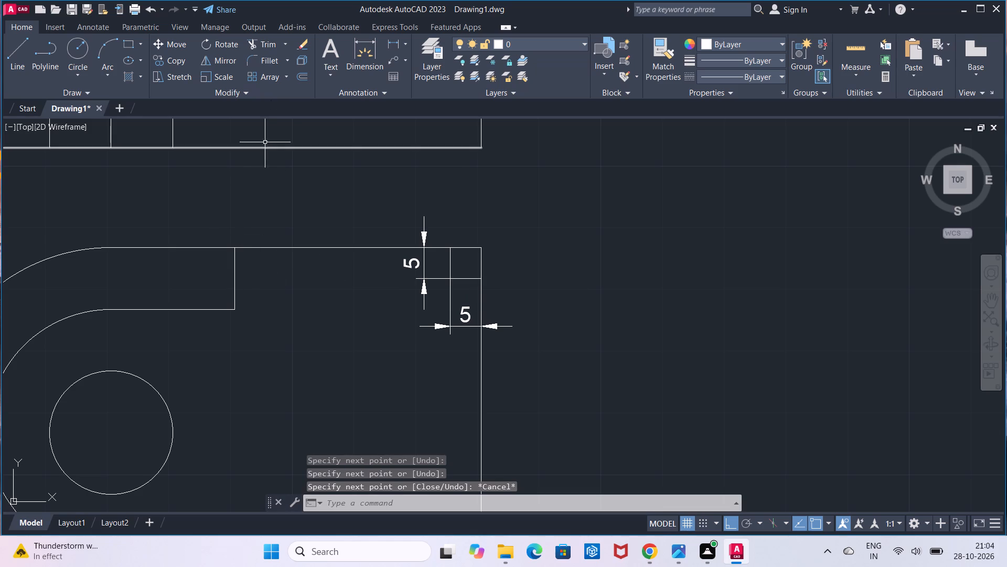
Remove the vertical and horizontal 5-unit guide dimensions beside the corner square using Trim.
{"action": "left_click", "coordinate": [272, 49]}
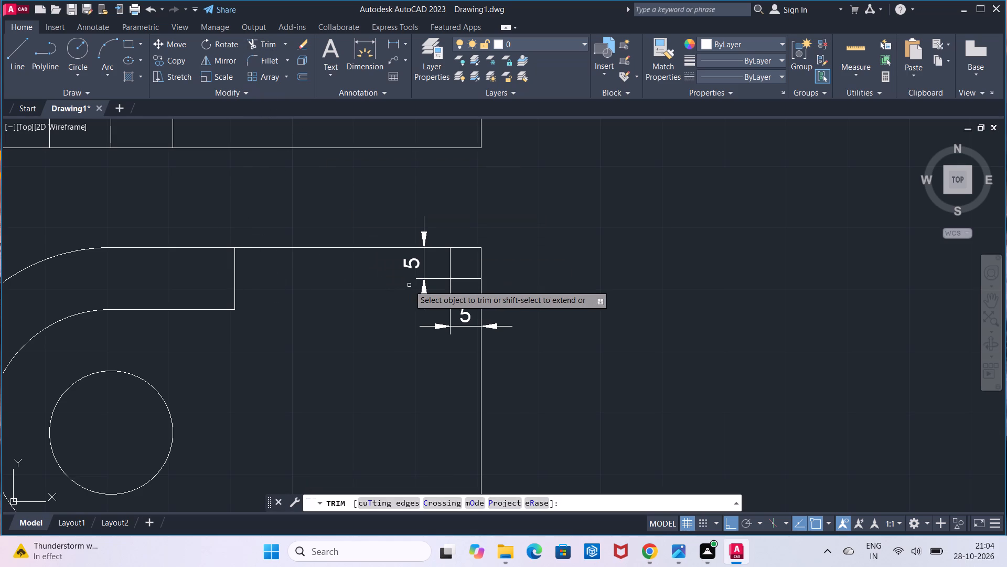
{"action": "left_click", "coordinate": [422, 267]}
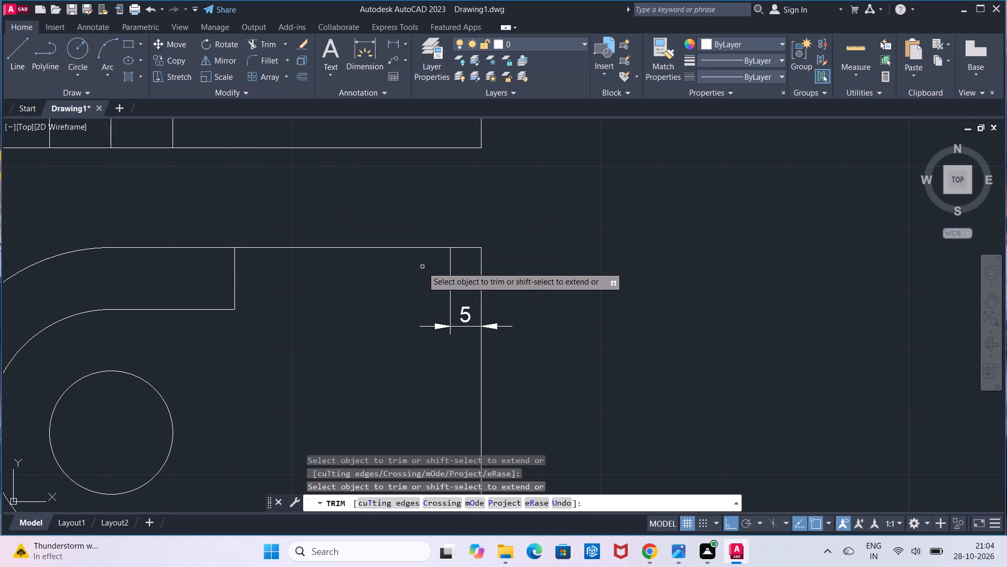
{"action": "left_click", "coordinate": [464, 328]}
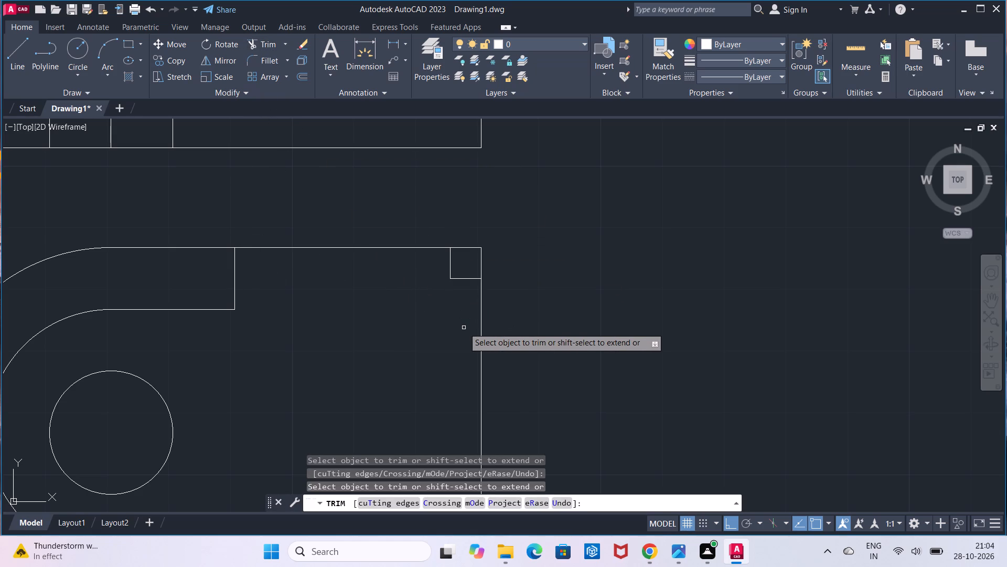
{"action": "key", "text": "Escape"}
Mirror the corner square's two inner lines about a line starting at the midpoint of the body's right edge.
{"action": "scroll", "coordinate": [464, 328], "scroll_direction": "down", "scroll_amount": 1}
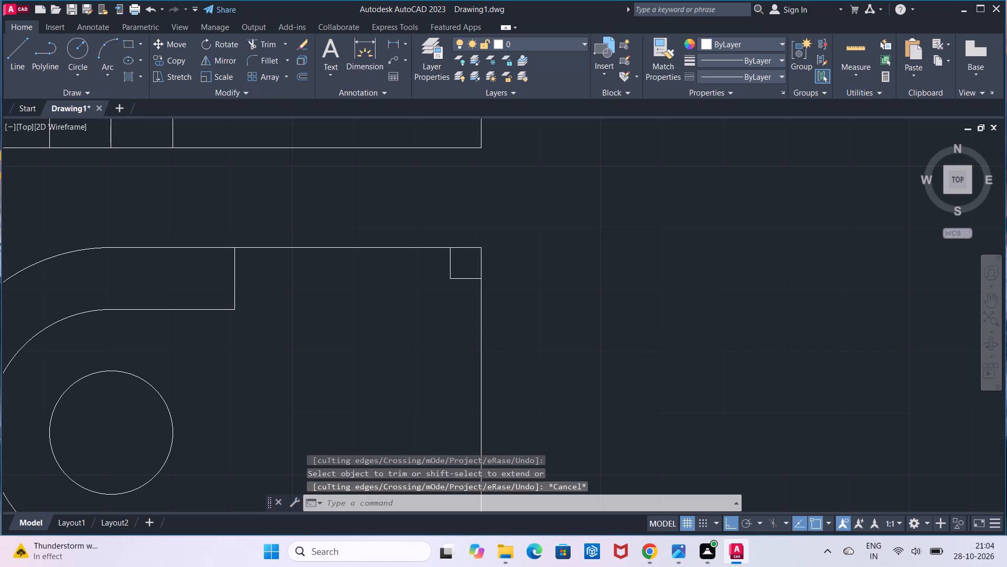
{"action": "middle_click_drag", "start_coordinate": [464, 328], "coordinate": [465, 265]}
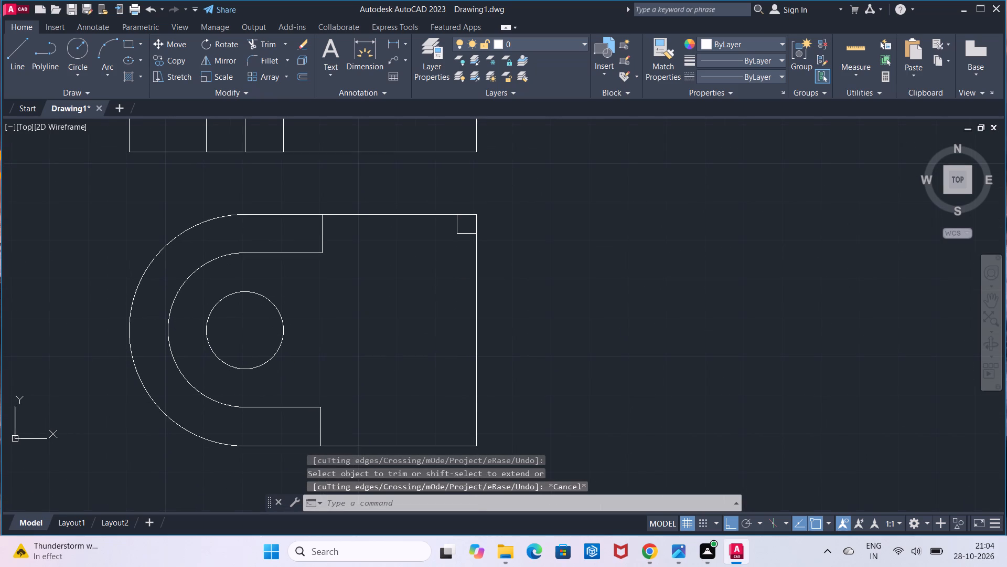
{"action": "scroll", "coordinate": [465, 265], "scroll_direction": "down", "scroll_amount": 1}
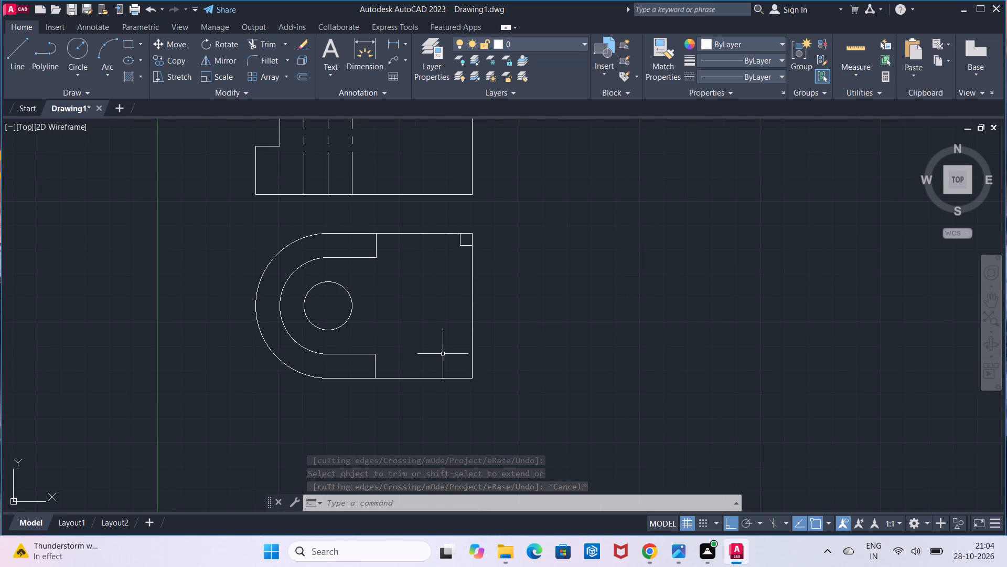
{"action": "middle_click_drag", "start_coordinate": [443, 354], "coordinate": [445, 325]}
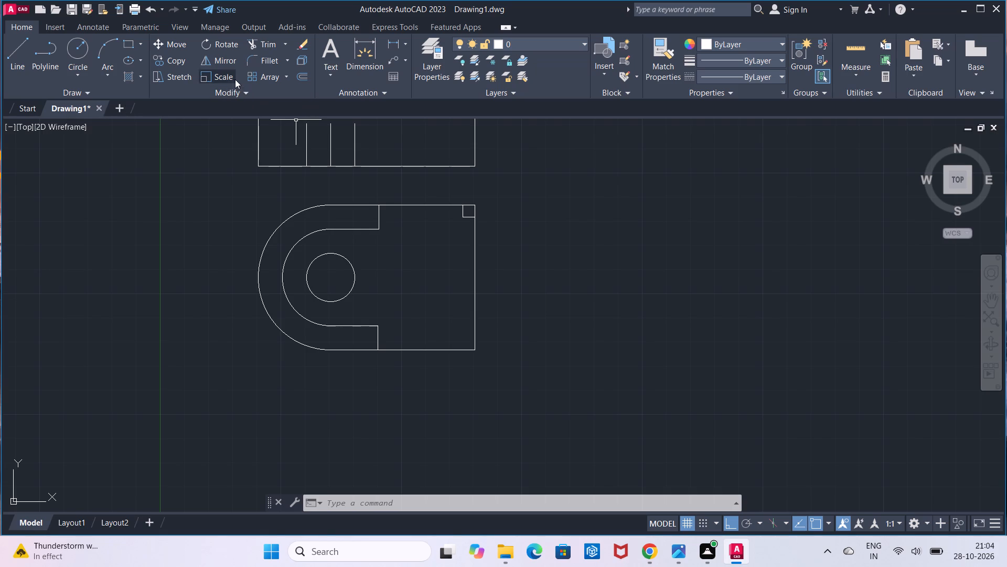
{"action": "left_click", "coordinate": [232, 65]}
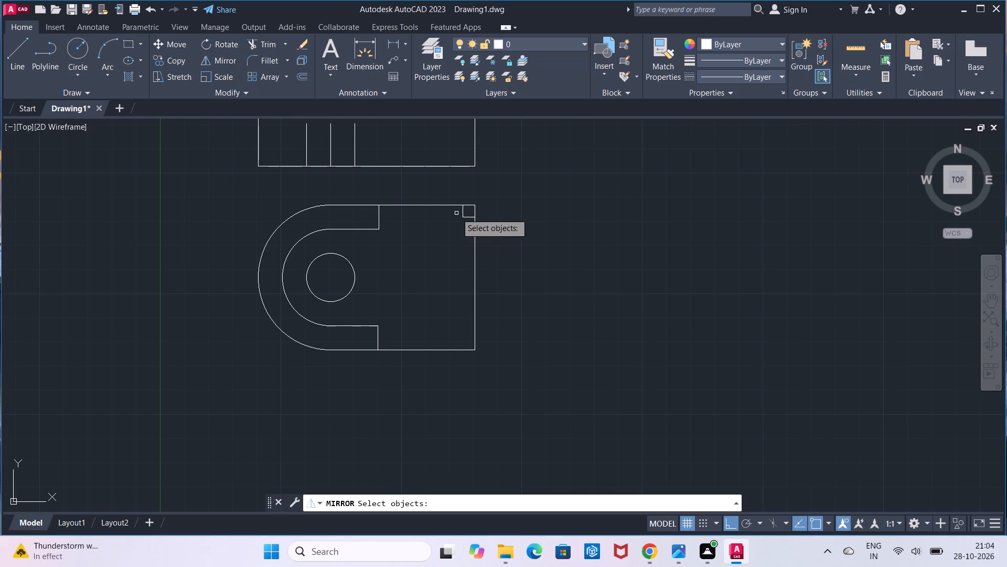
{"action": "left_click", "coordinate": [463, 213]}
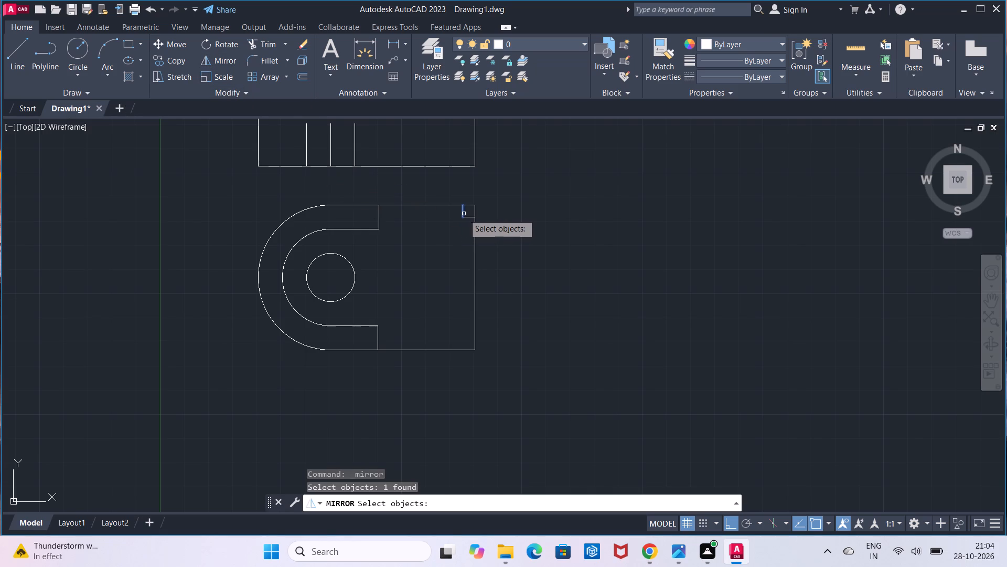
{"action": "left_click", "coordinate": [466, 215]}
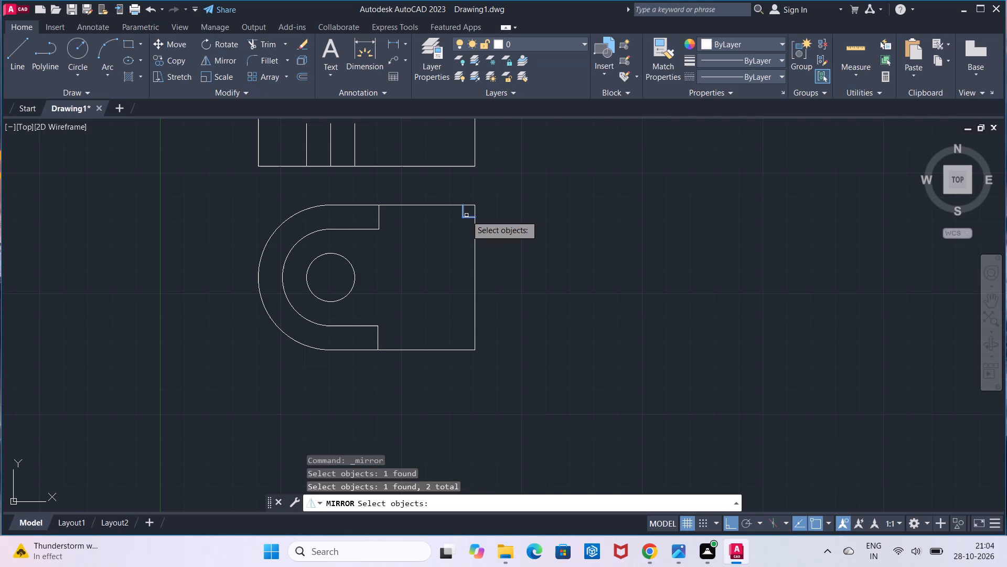
{"action": "key", "text": "Return"}
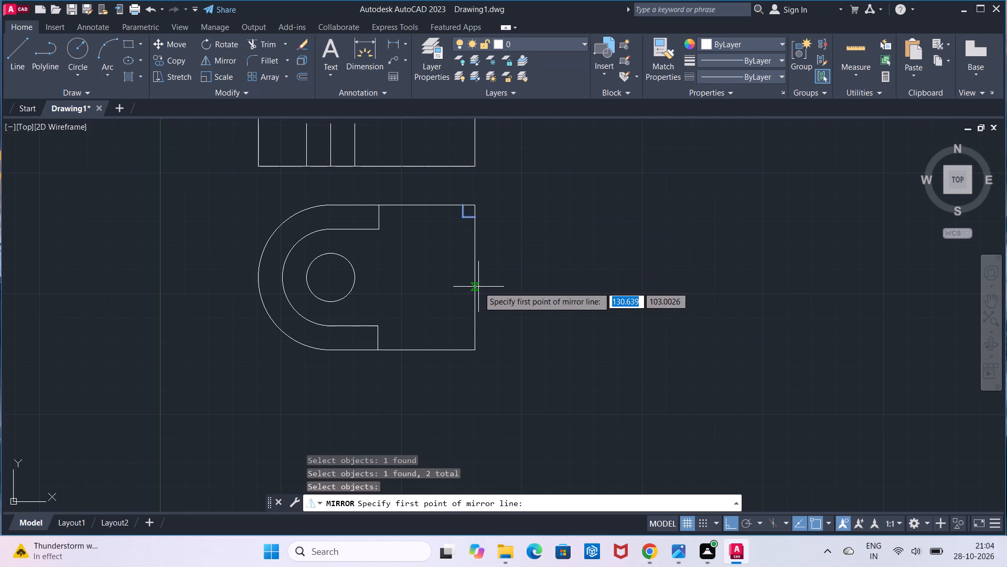
{"action": "left_click", "coordinate": [474, 279]}
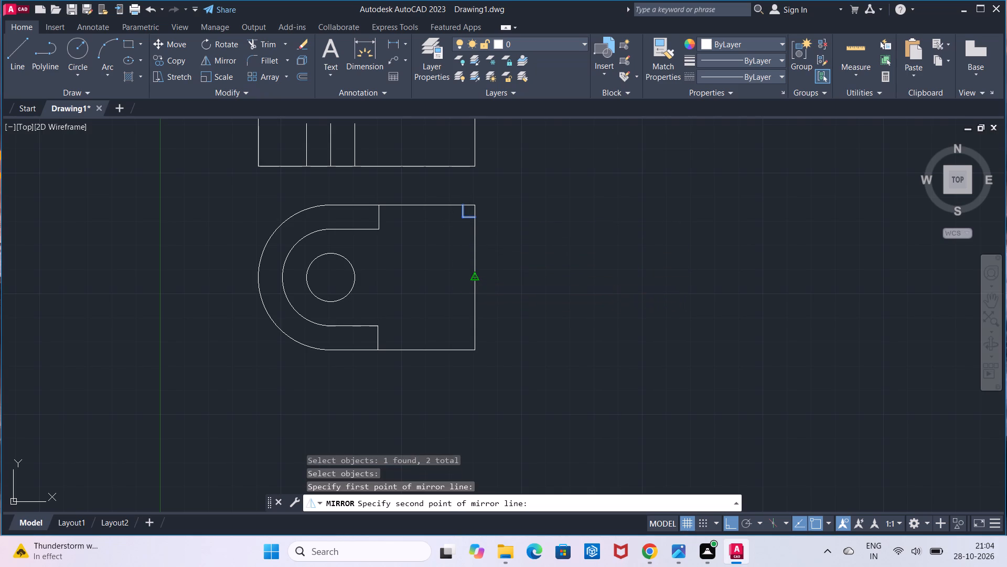
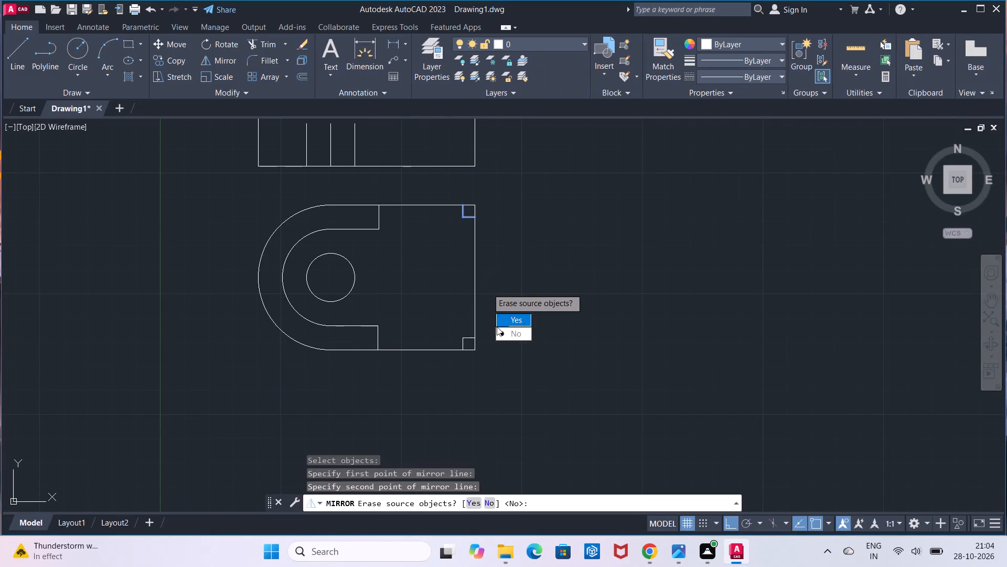
Keep the source lines when mirroring the corner square.
{"action": "left_click_drag", "start_coordinate": [498, 332], "coordinate": [487, 288]}
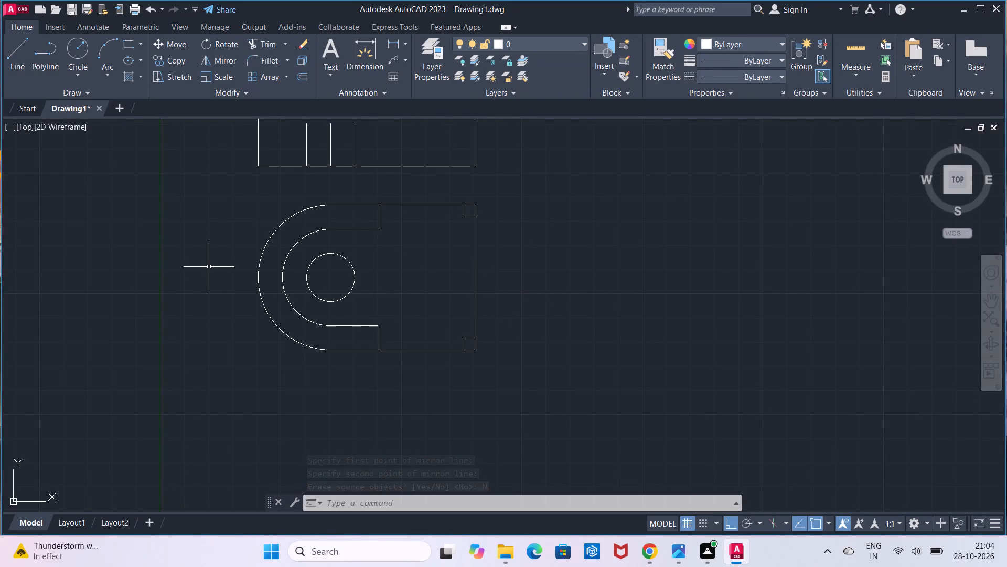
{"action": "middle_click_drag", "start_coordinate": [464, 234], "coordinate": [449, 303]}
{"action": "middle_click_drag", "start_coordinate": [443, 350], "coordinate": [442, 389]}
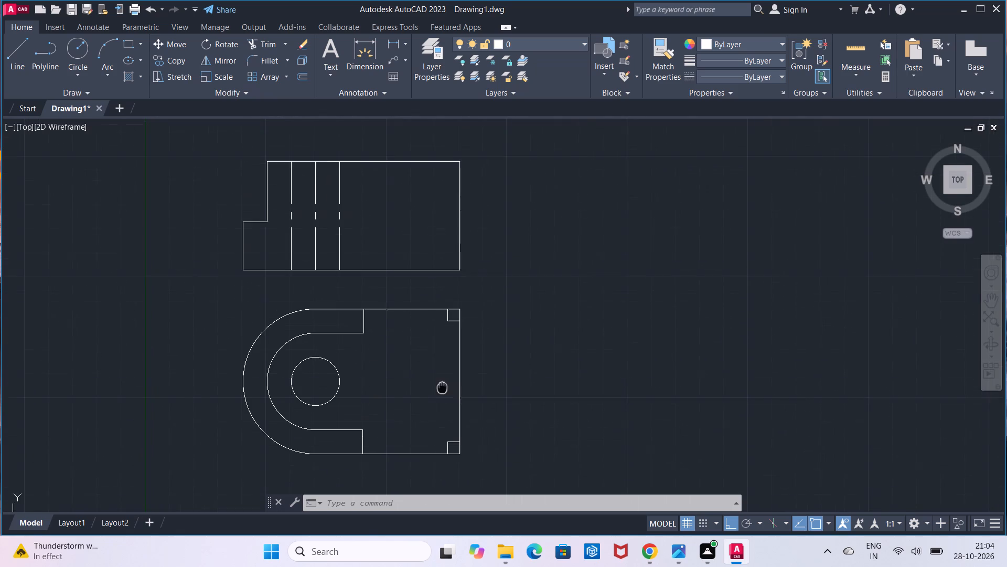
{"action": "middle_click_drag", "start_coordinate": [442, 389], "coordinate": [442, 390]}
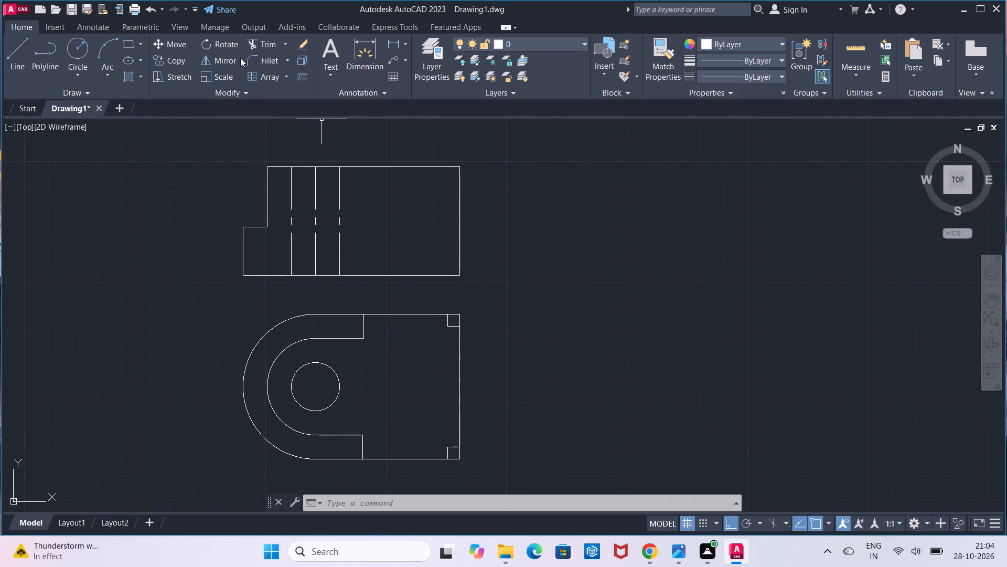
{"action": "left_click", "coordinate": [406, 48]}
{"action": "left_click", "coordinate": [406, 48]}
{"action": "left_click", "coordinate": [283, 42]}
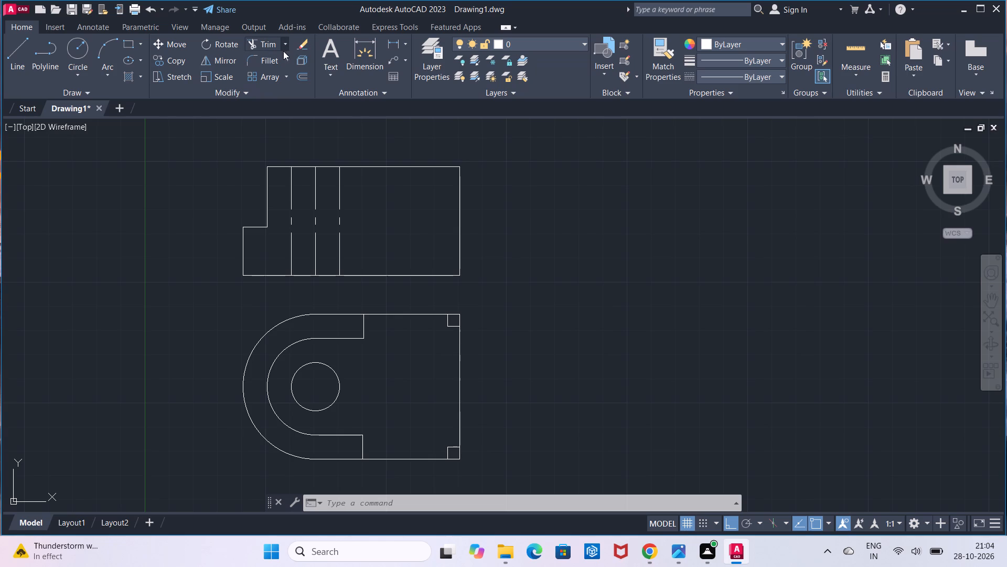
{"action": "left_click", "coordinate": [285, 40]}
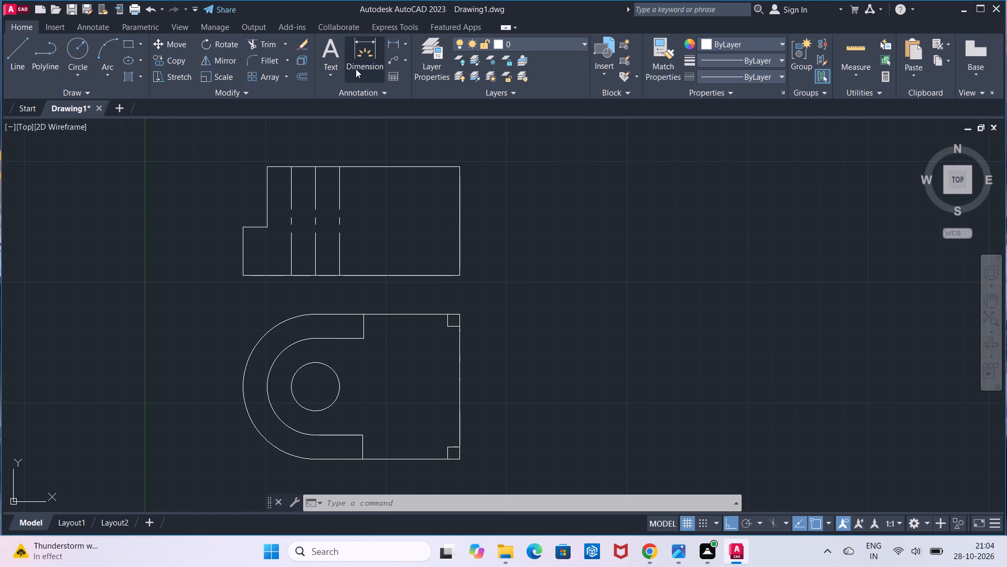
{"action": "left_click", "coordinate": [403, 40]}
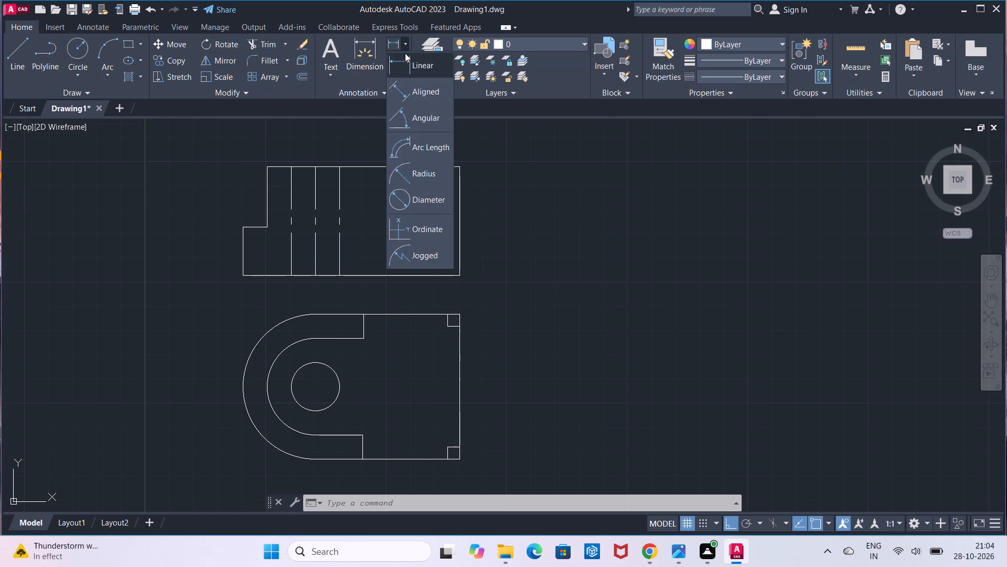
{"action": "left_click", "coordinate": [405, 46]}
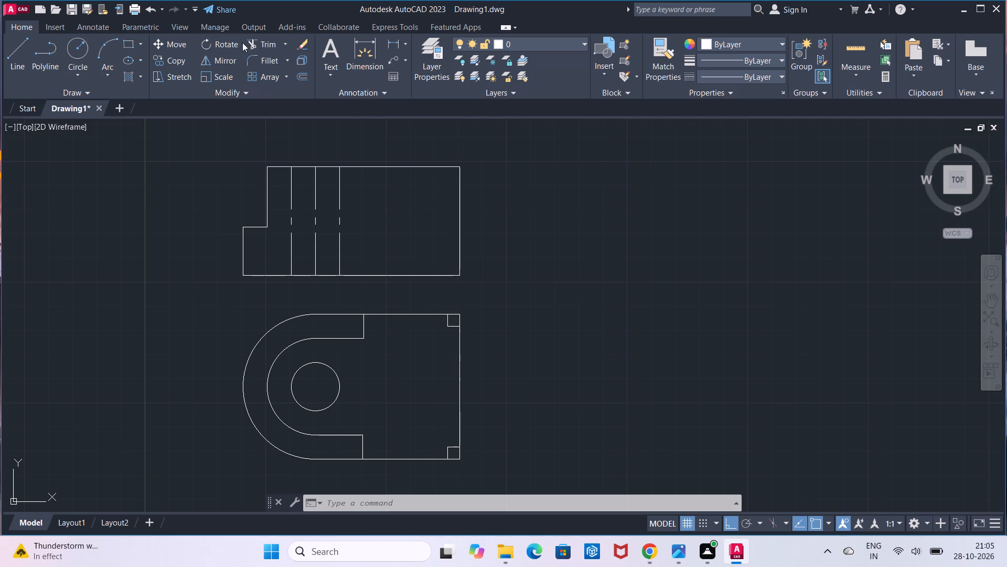
Using the CENTER2 linetype, draw a 20-unit line up from the profile's bottom edge above the corner square and close it horizontally to the right edge.
{"action": "left_click", "coordinate": [767, 76]}
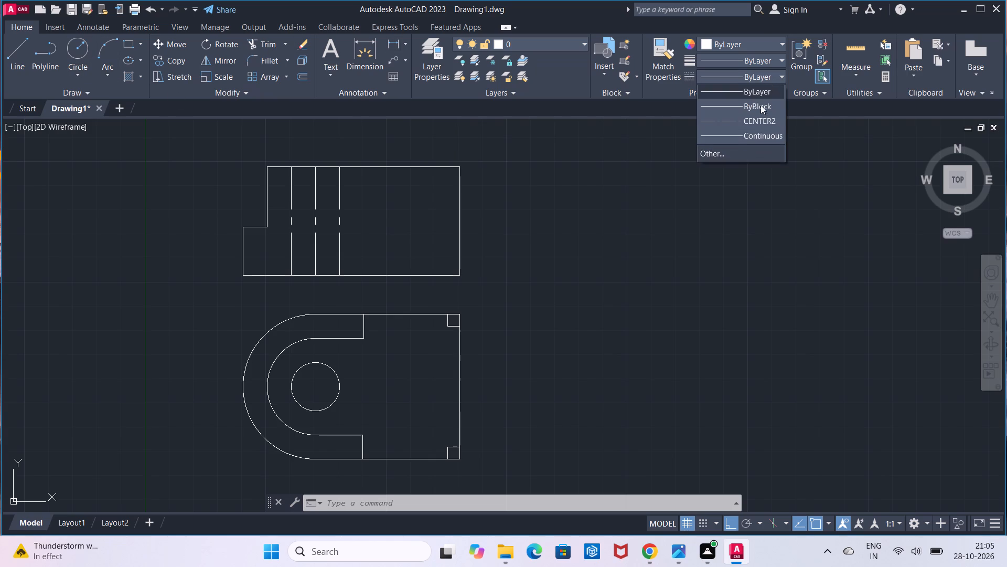
{"action": "left_click", "coordinate": [756, 119]}
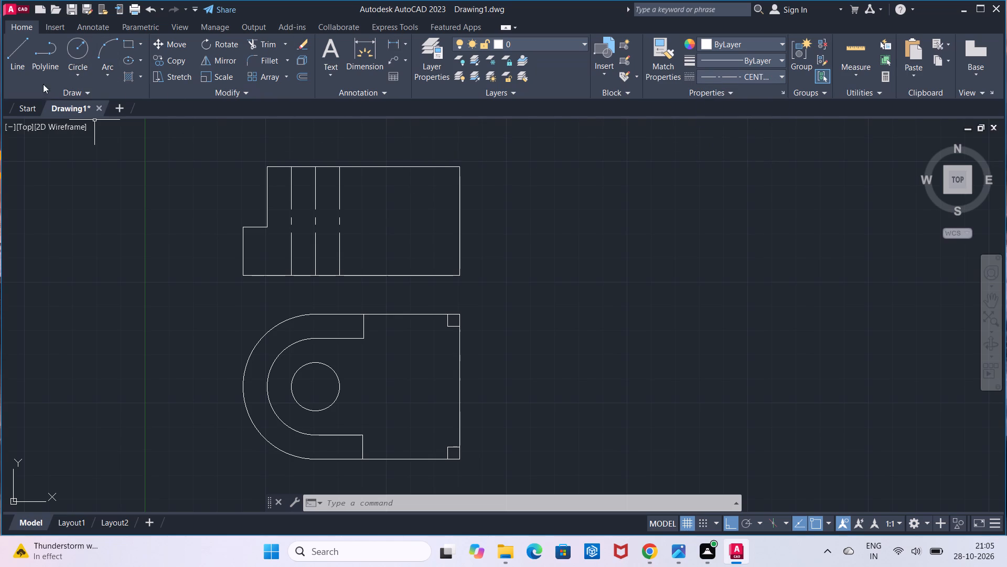
{"action": "left_click", "coordinate": [11, 67]}
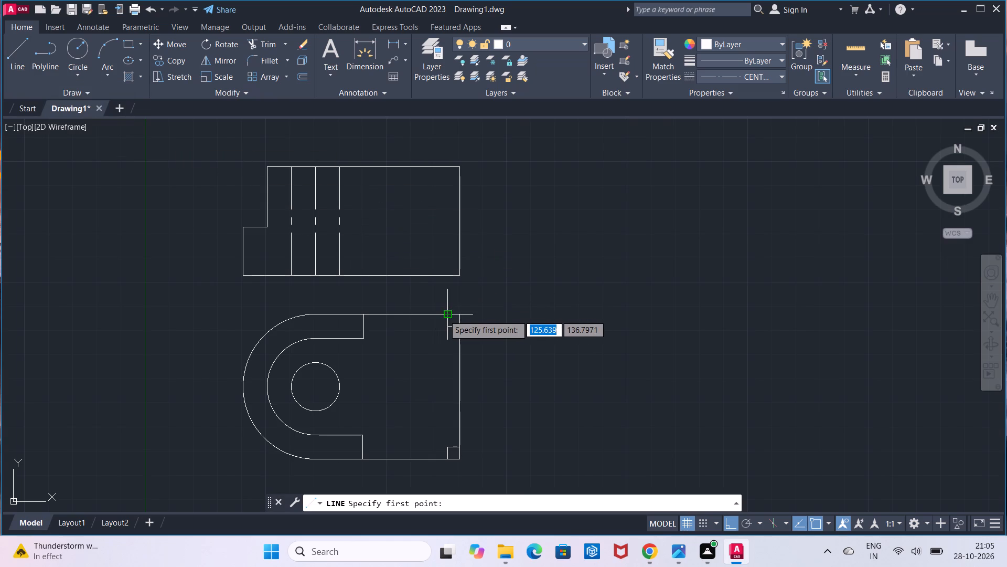
{"action": "left_click", "coordinate": [449, 274]}
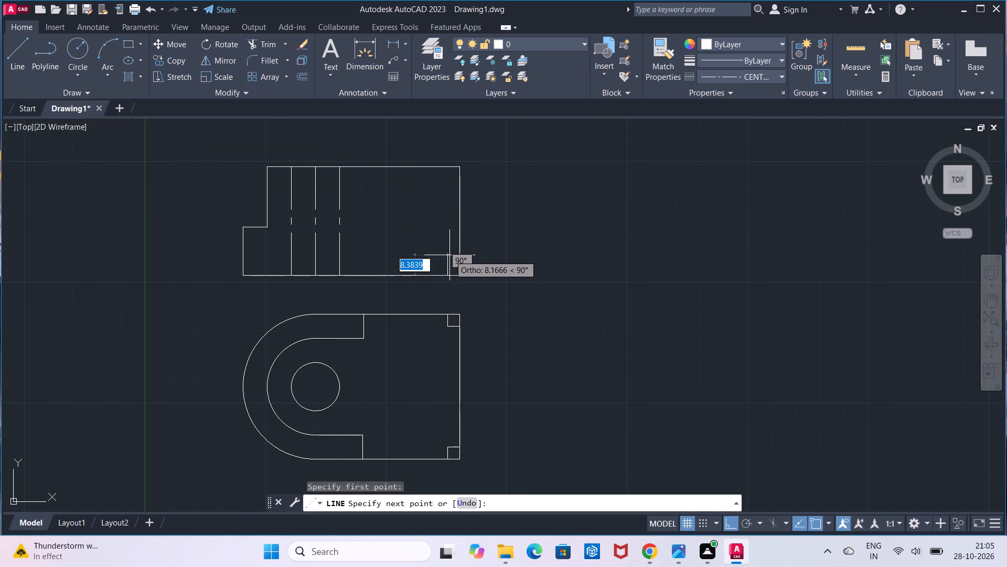
{"action": "key", "text": "2"}
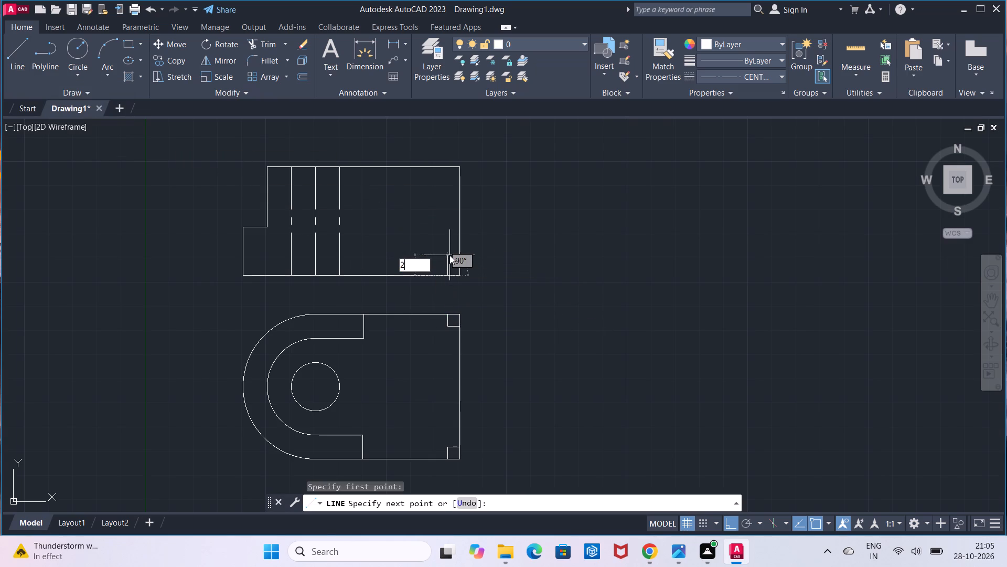
{"action": "key", "text": "0"}
{"action": "key", "text": "Return"}
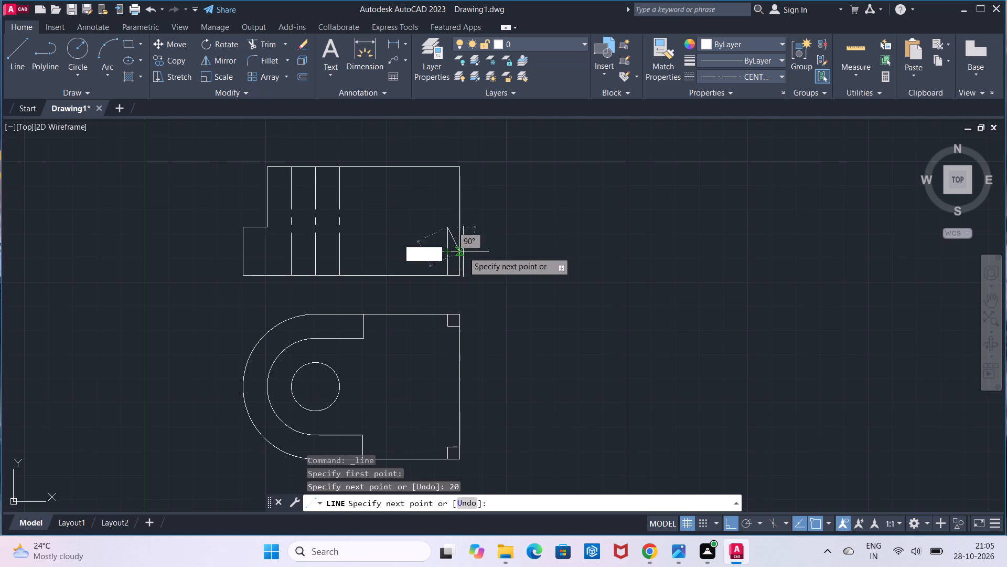
{"action": "key", "text": "Escape"}
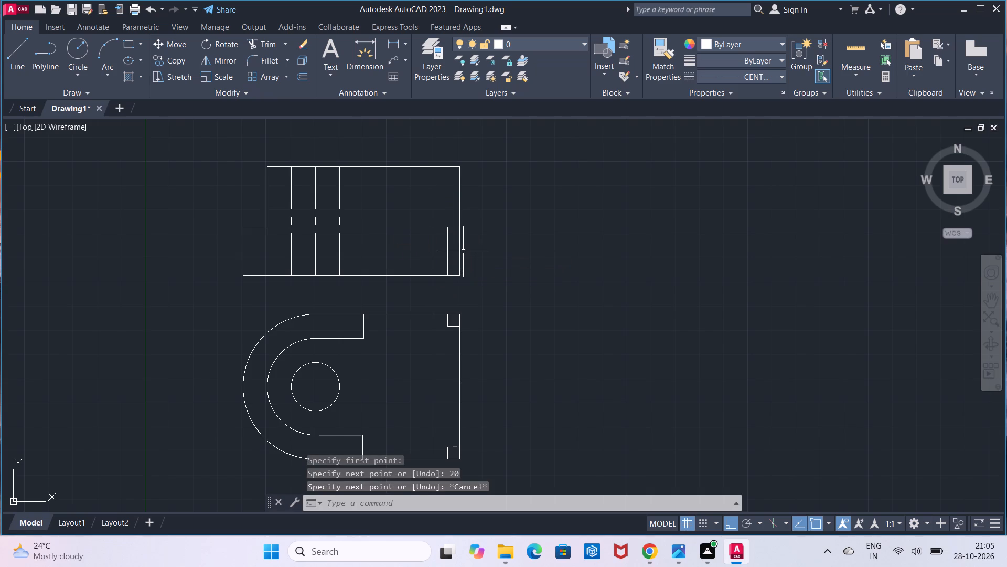
{"action": "left_click", "coordinate": [9, 63]}
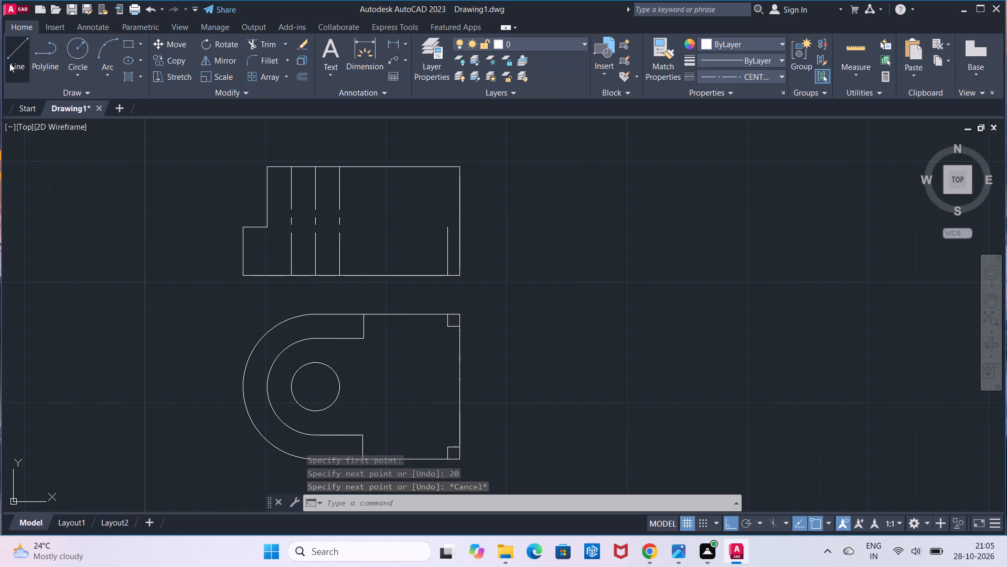
{"action": "left_click", "coordinate": [449, 225]}
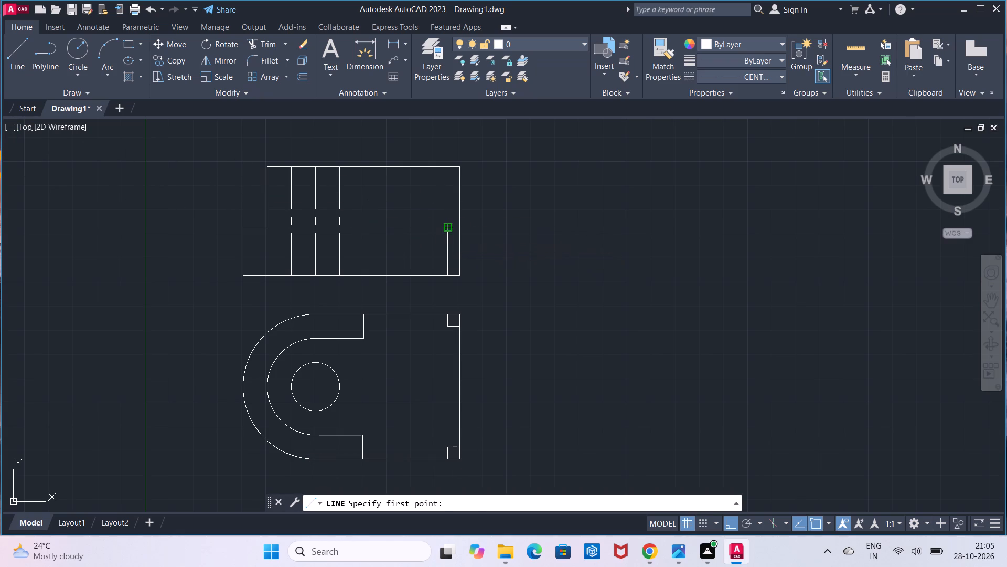
{"action": "left_click", "coordinate": [457, 226]}
{"action": "key", "text": "Escape"}
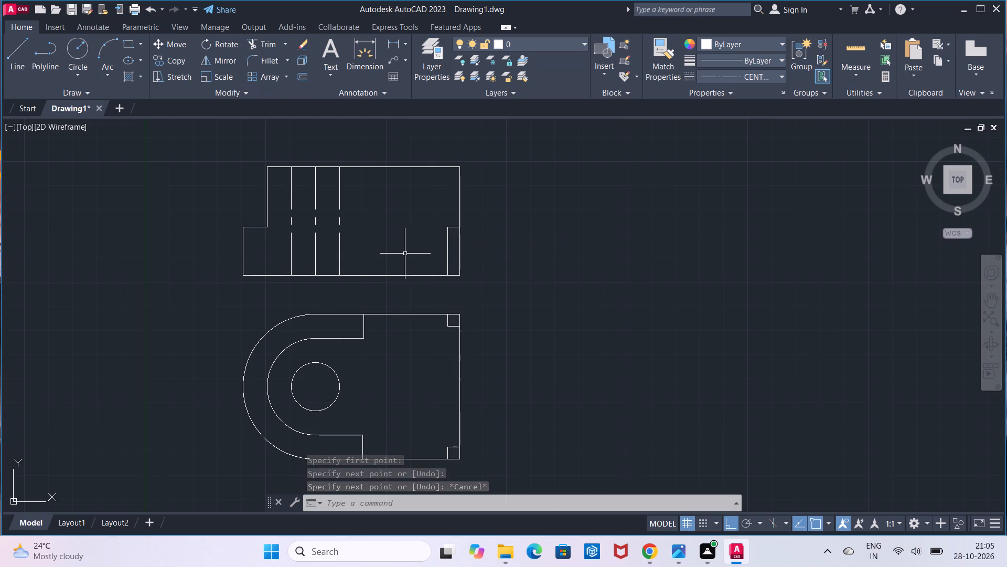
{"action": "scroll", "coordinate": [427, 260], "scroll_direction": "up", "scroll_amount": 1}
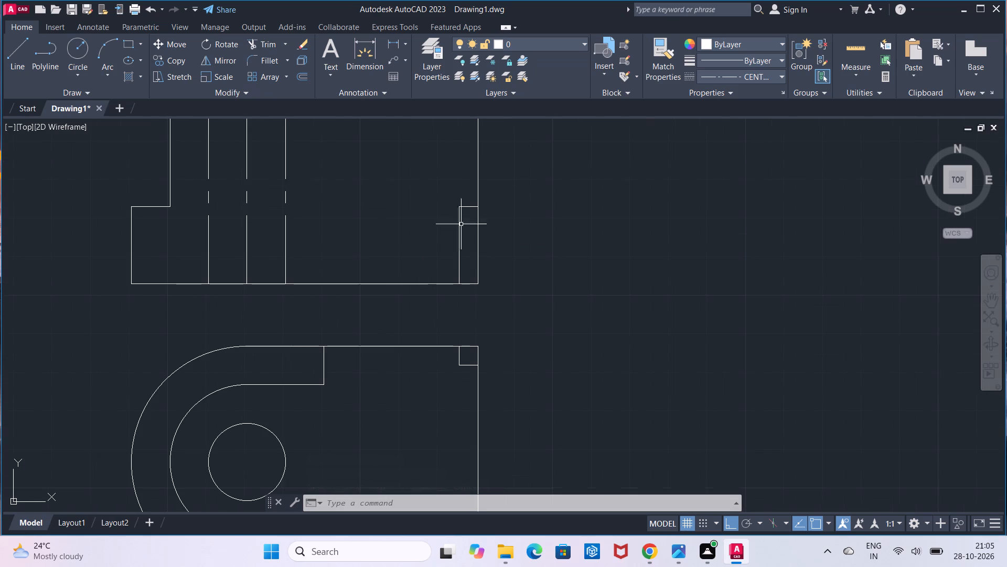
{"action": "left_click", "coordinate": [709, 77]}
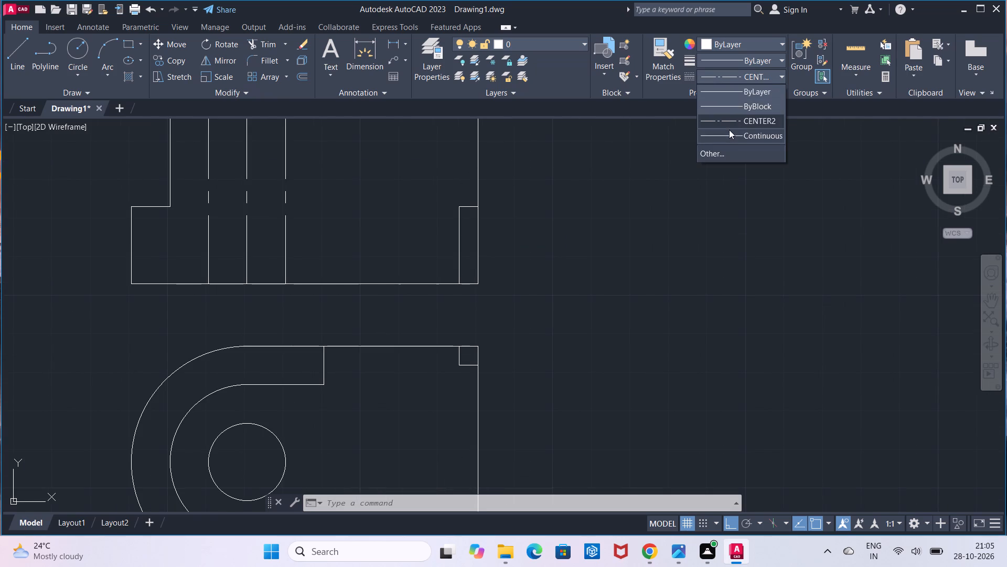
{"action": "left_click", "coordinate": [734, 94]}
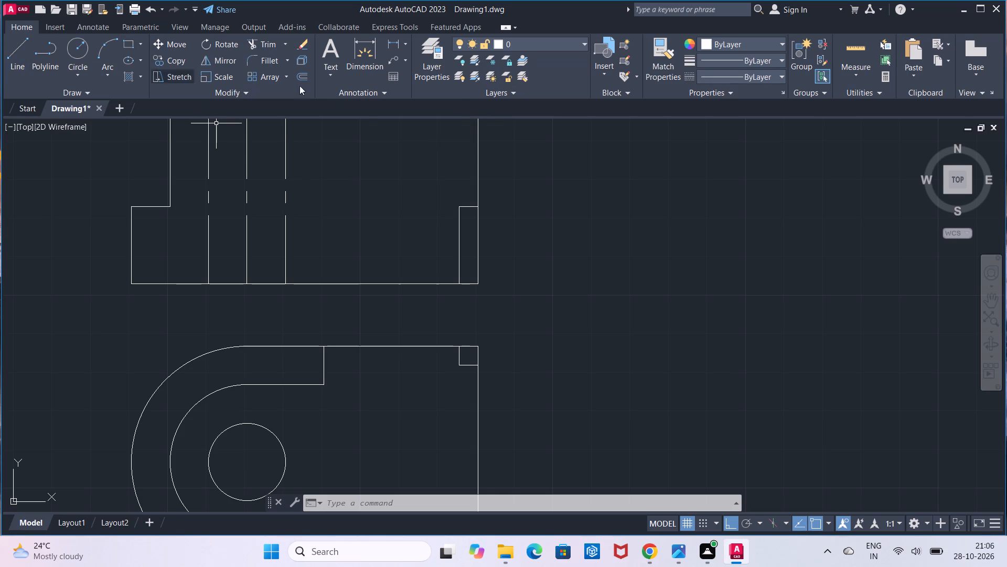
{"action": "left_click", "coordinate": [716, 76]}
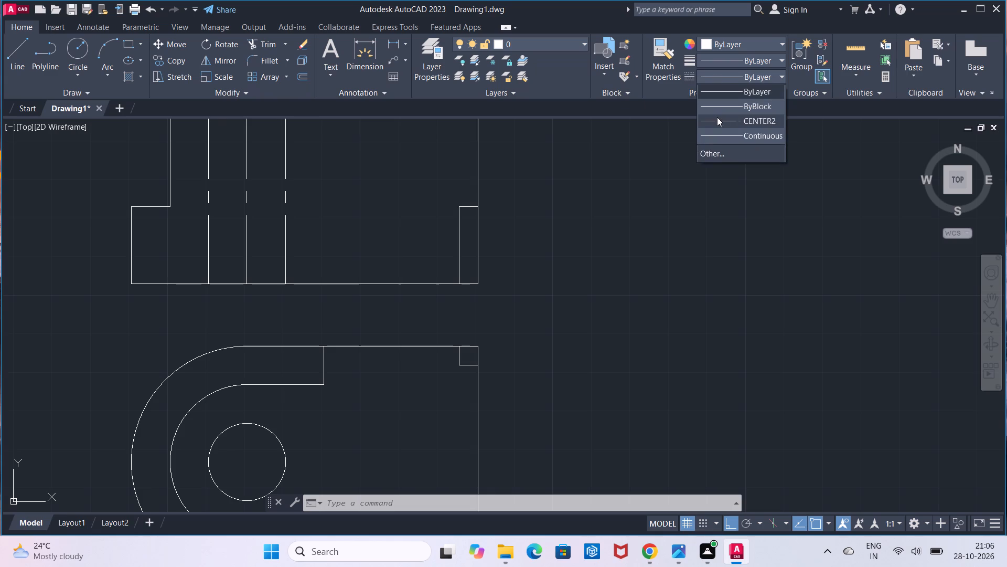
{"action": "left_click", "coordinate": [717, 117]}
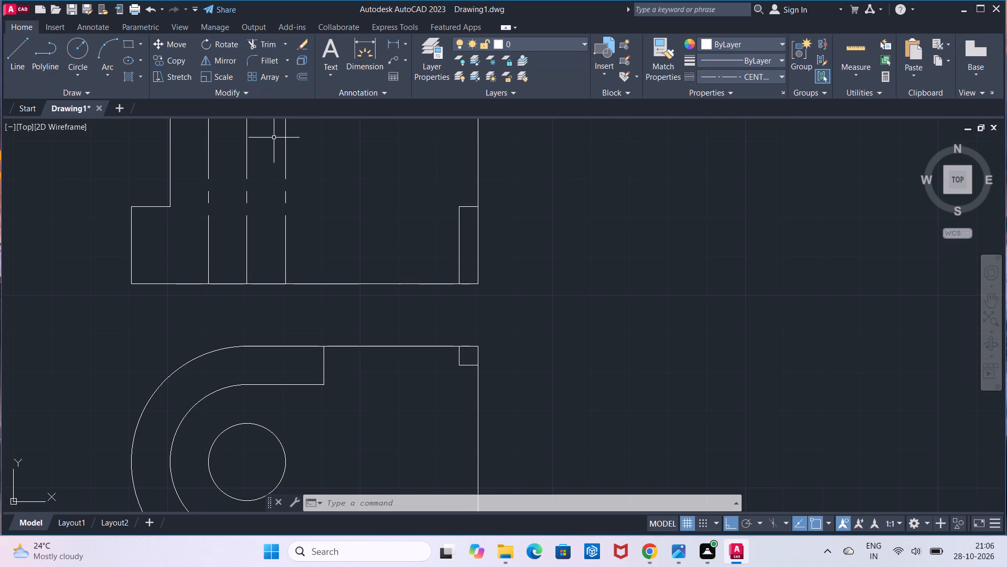
Offset the vertical 20-unit line of the profile's corner rectangle 5 units inward, away from the right edge.
{"action": "left_click", "coordinate": [299, 77]}
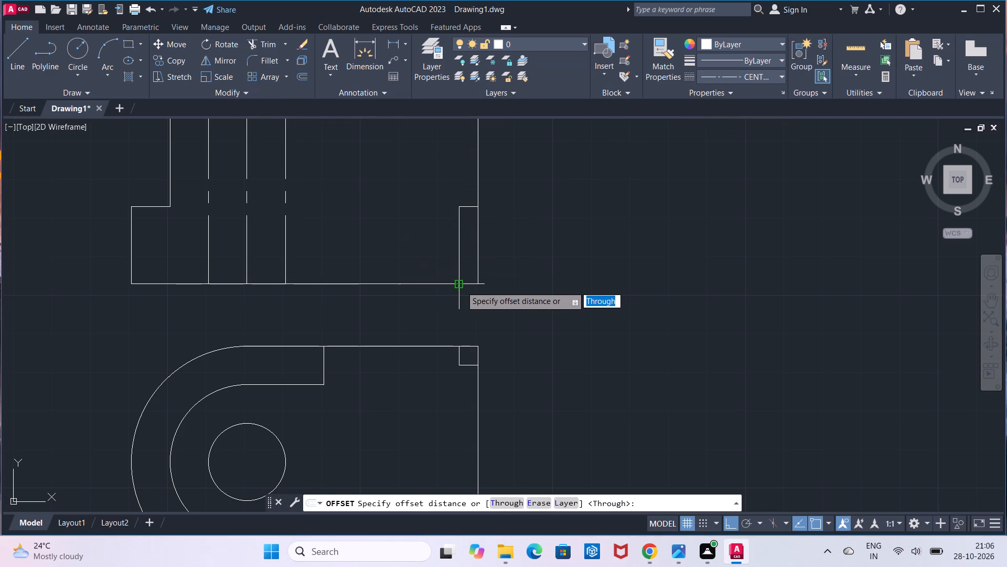
{"action": "left_click", "coordinate": [461, 285]}
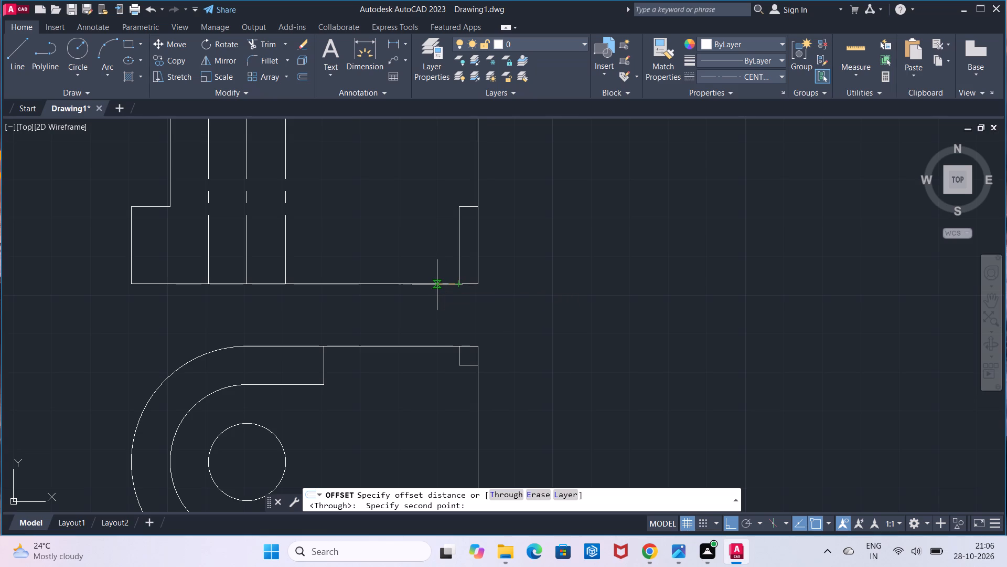
{"action": "key", "text": "5"}
{"action": "key", "text": "Return"}
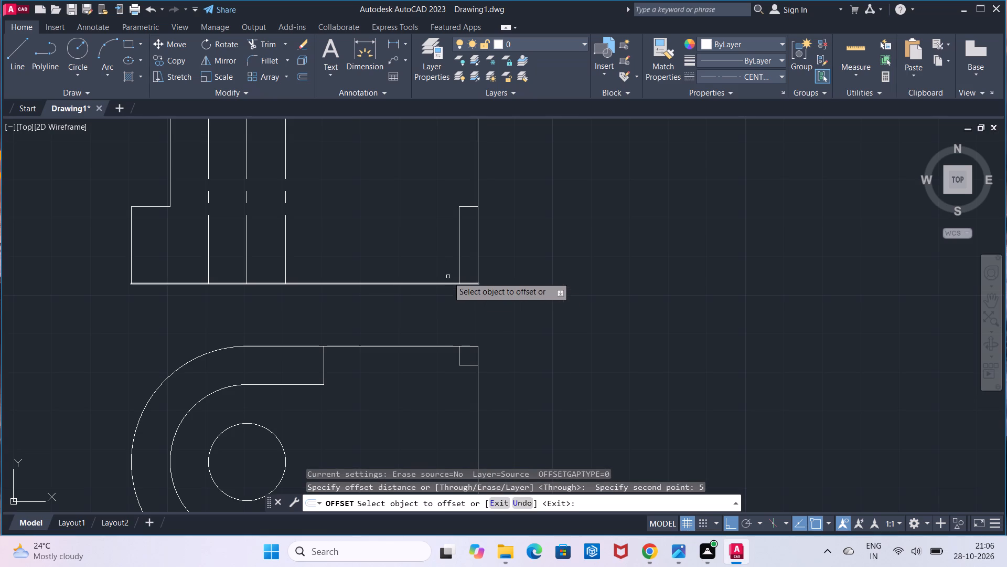
{"action": "left_click", "coordinate": [459, 270]}
{"action": "left_click", "coordinate": [445, 278]}
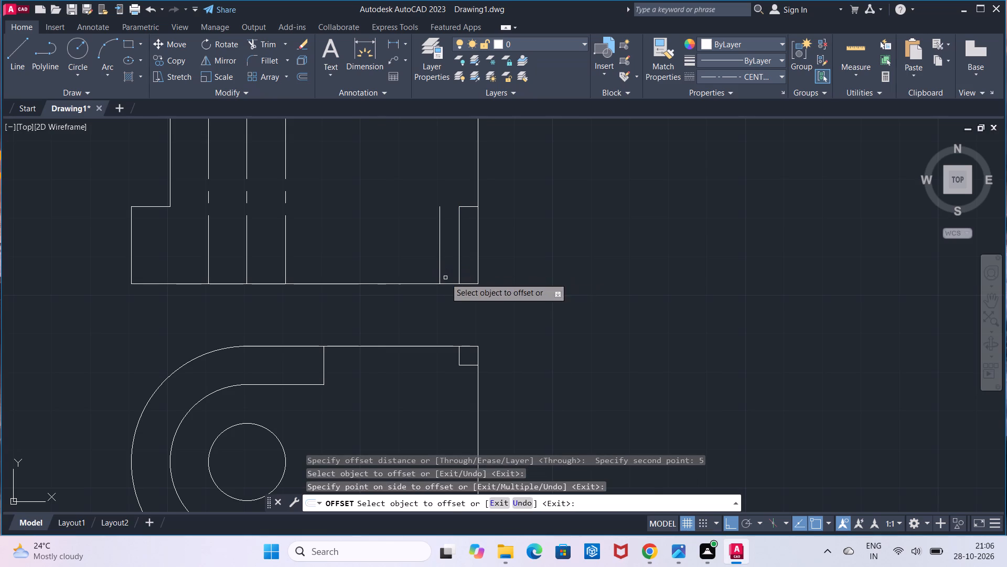
{"action": "key", "text": "Escape"}
Extend the offset vertical line up to the profile's top edge.
{"action": "scroll", "coordinate": [69, 283], "scroll_direction": "down", "scroll_amount": 1}
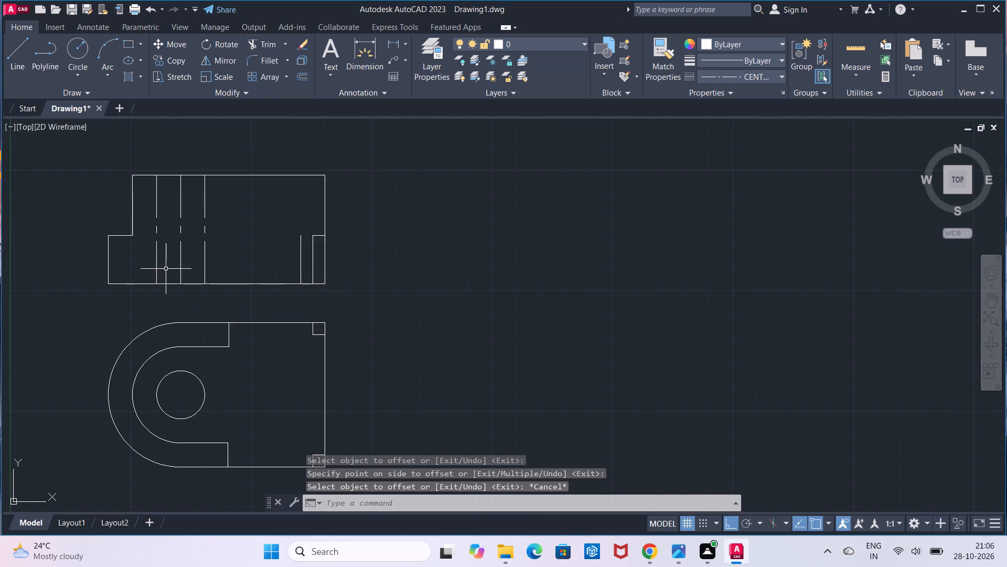
{"action": "left_click", "coordinate": [285, 46]}
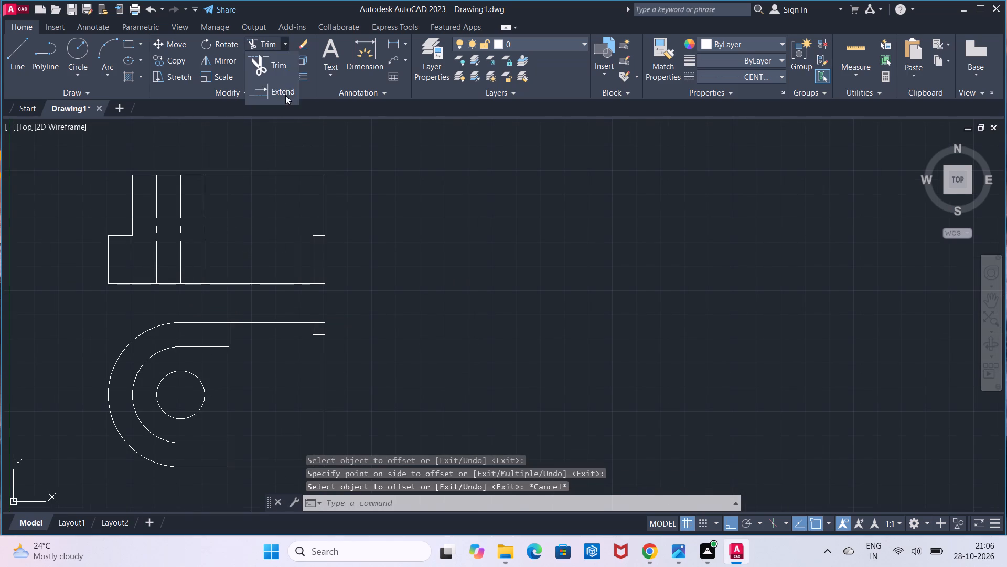
{"action": "left_click", "coordinate": [285, 97]}
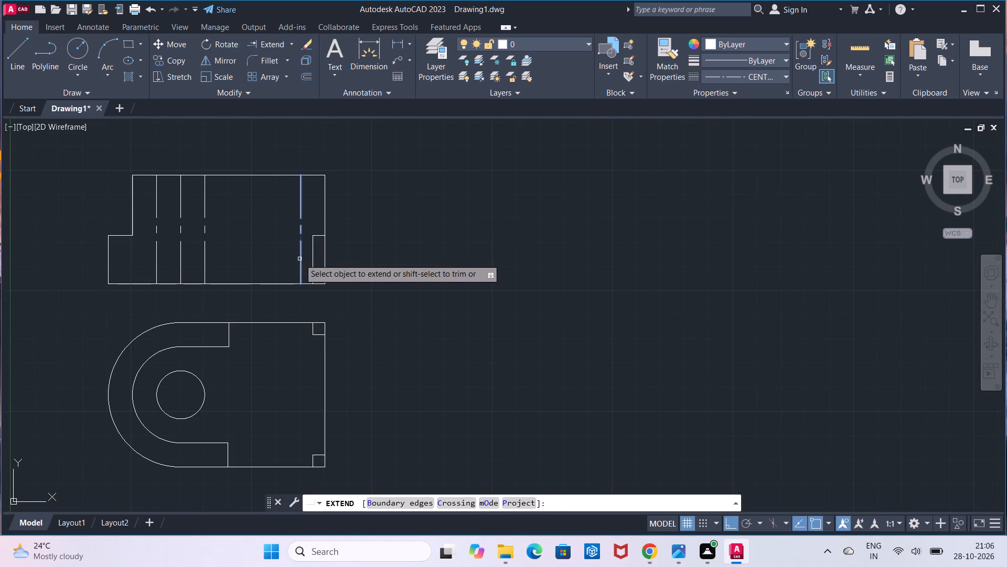
{"action": "left_click", "coordinate": [299, 259]}
{"action": "key", "text": "Escape"}
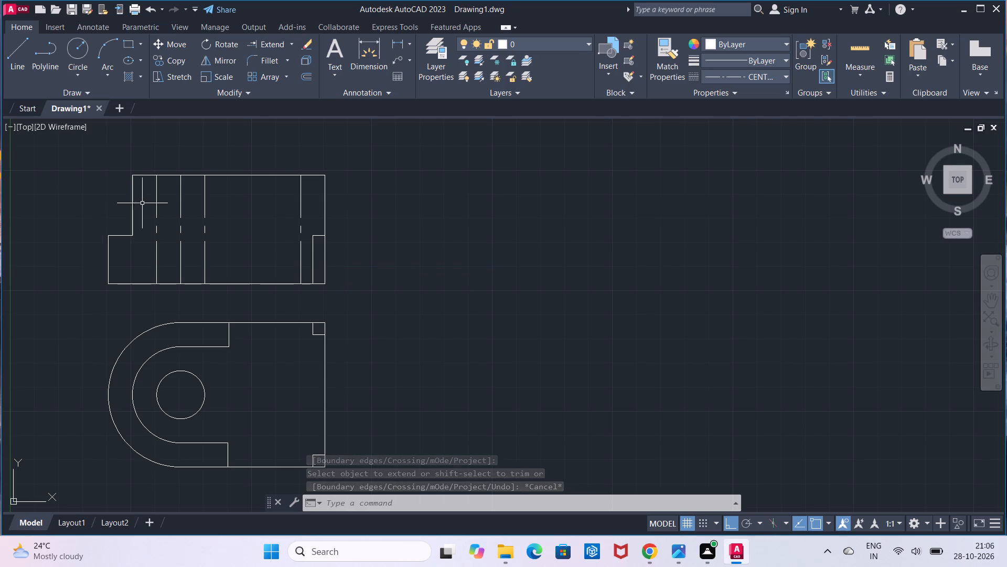
Offset the extended full-height vertical line another 5 units inward, toward the bore lines.
{"action": "left_click", "coordinate": [305, 76]}
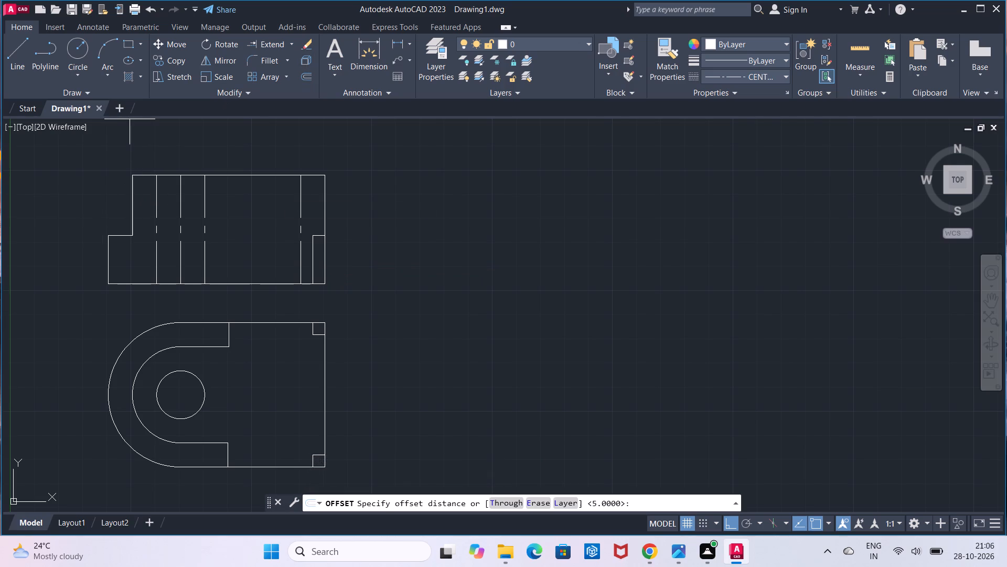
{"action": "left_click", "coordinate": [299, 234]}
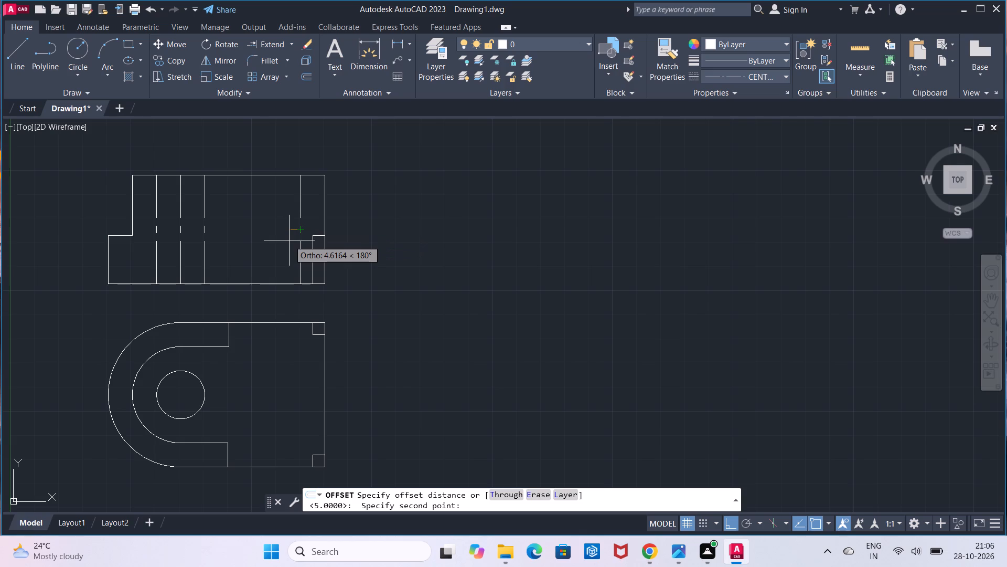
{"action": "key", "text": "5"}
{"action": "key", "text": "Return"}
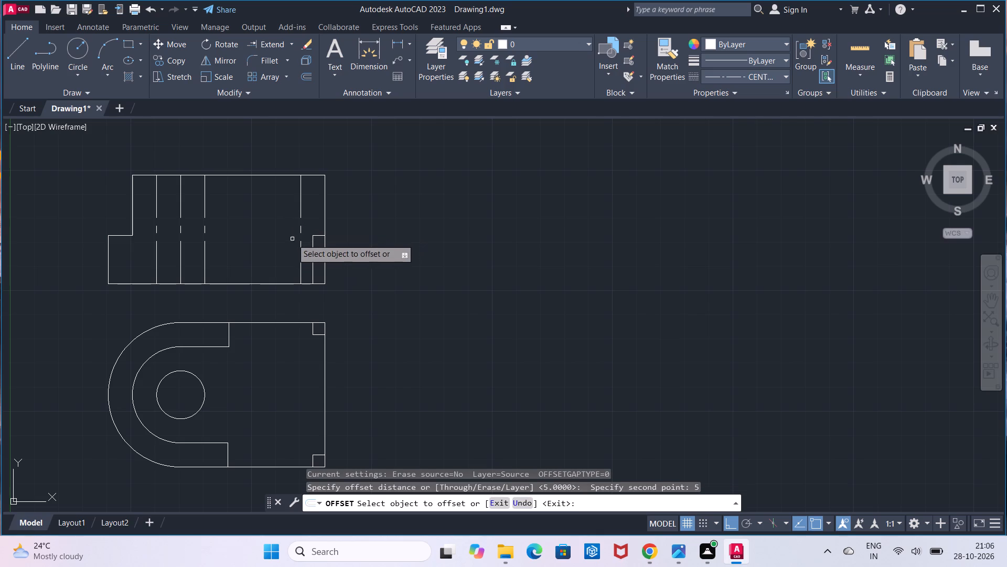
{"action": "left_click", "coordinate": [300, 226]}
{"action": "left_click", "coordinate": [294, 231]}
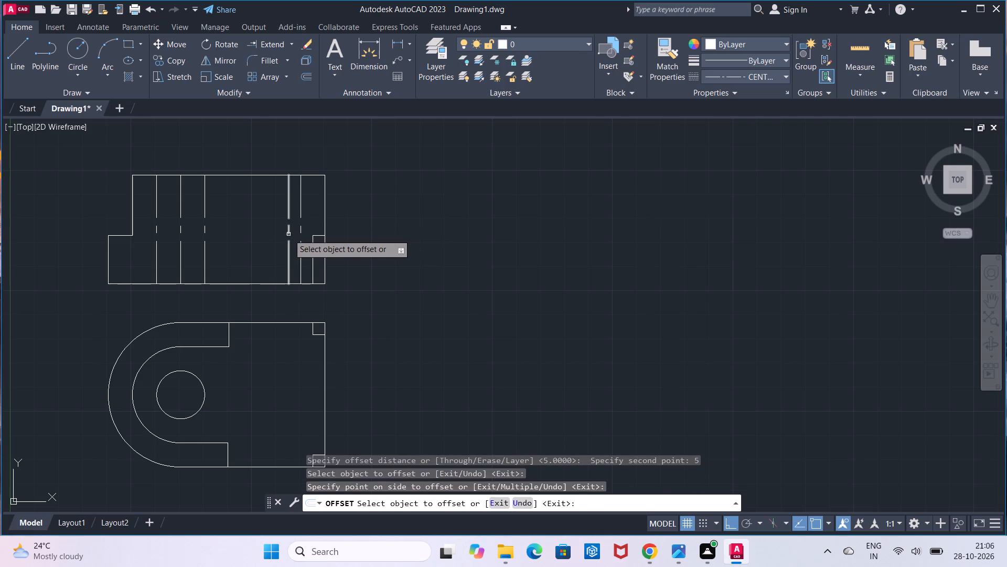
Offset the newest full-height vertical line in the stepped profile another 5 units inward, toward the bore lines.
{"action": "left_click", "coordinate": [288, 234]}
{"action": "left_click", "coordinate": [269, 234]}
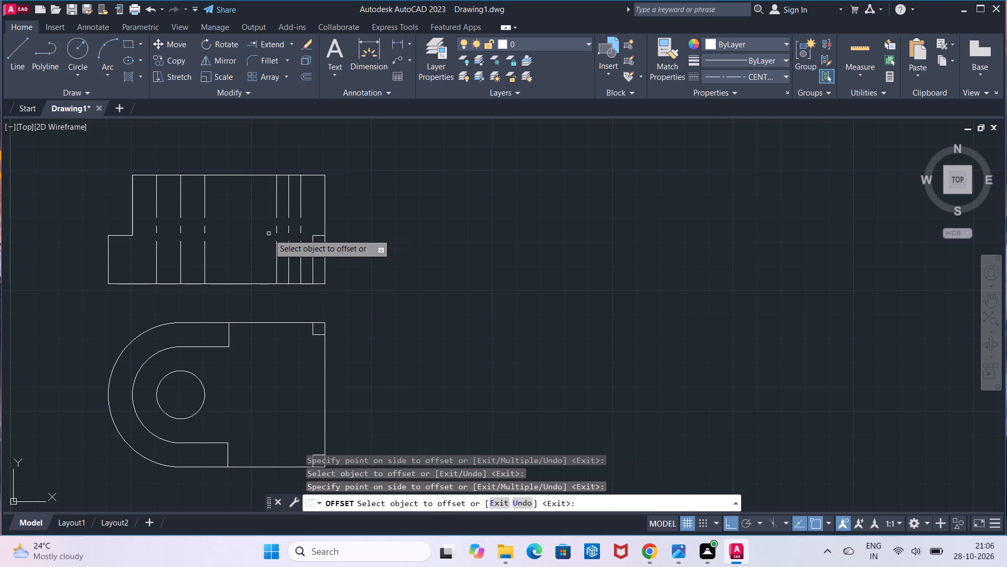
{"action": "key", "text": "Escape"}
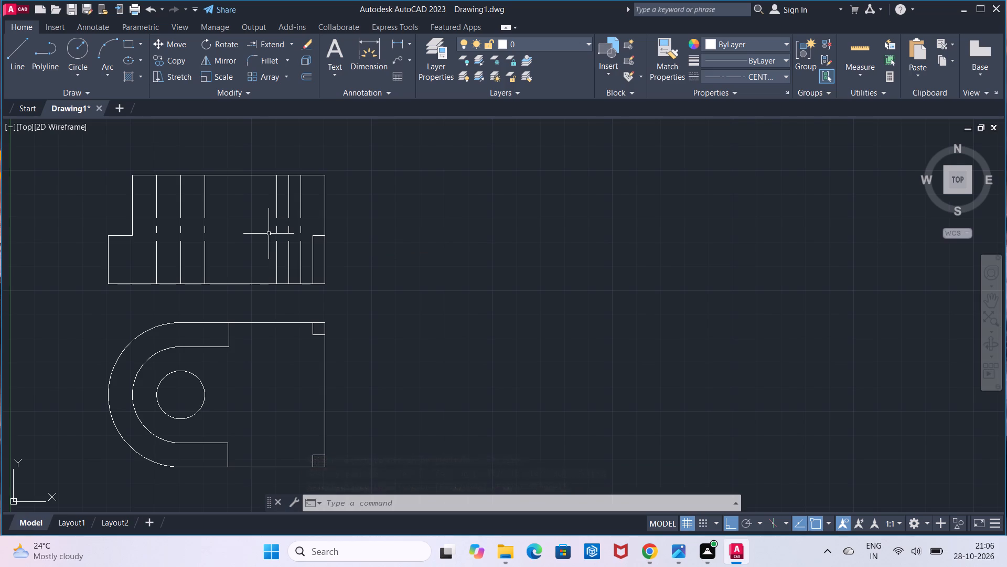
Using the CENTER2 linetype, draw a horizontal line from the U-shaped step's upper corner to the rounded body's right edge.
{"action": "scroll", "coordinate": [286, 289], "scroll_direction": "up", "scroll_amount": 1}
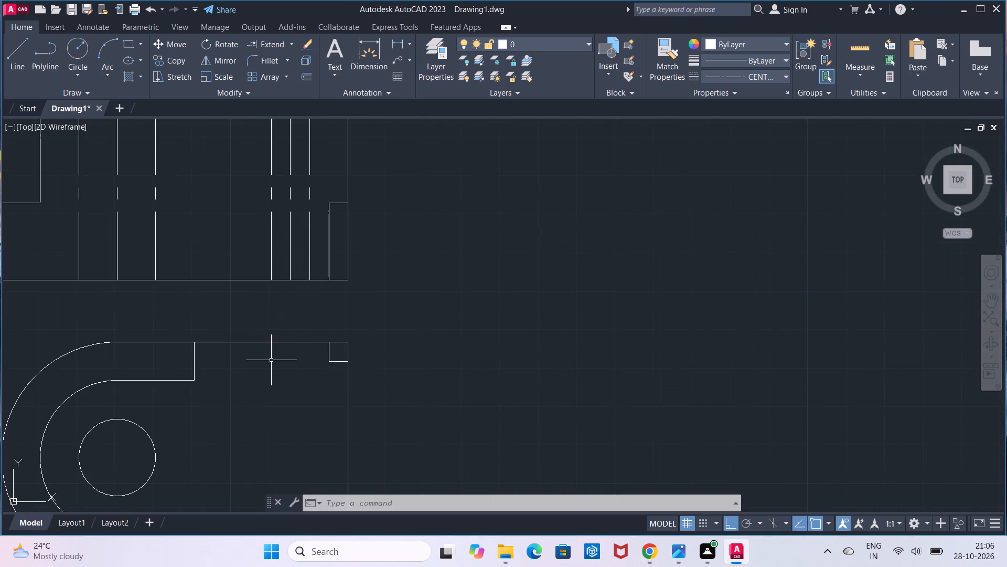
{"action": "middle_click_drag", "start_coordinate": [271, 361], "coordinate": [304, 275]}
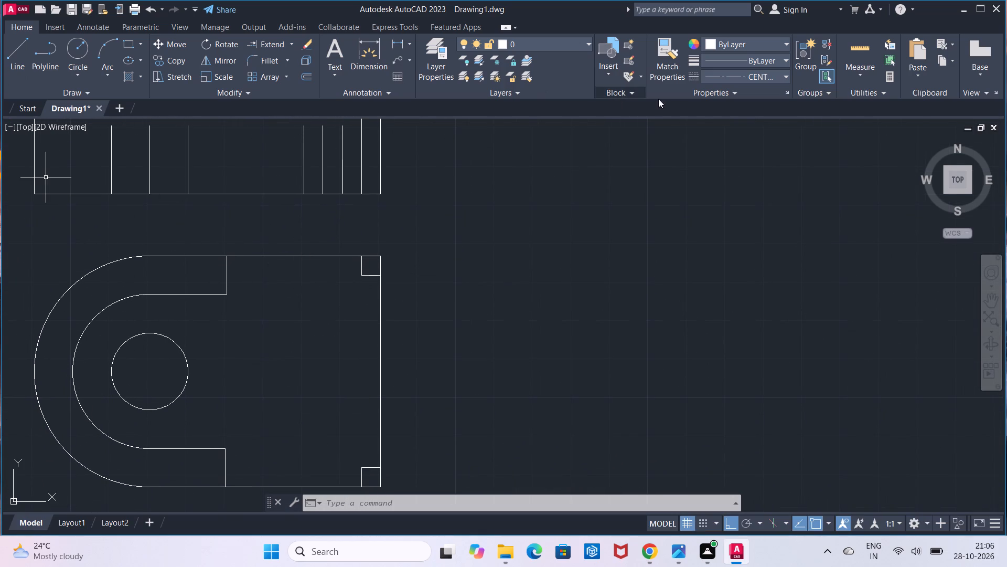
{"action": "left_click", "coordinate": [737, 80]}
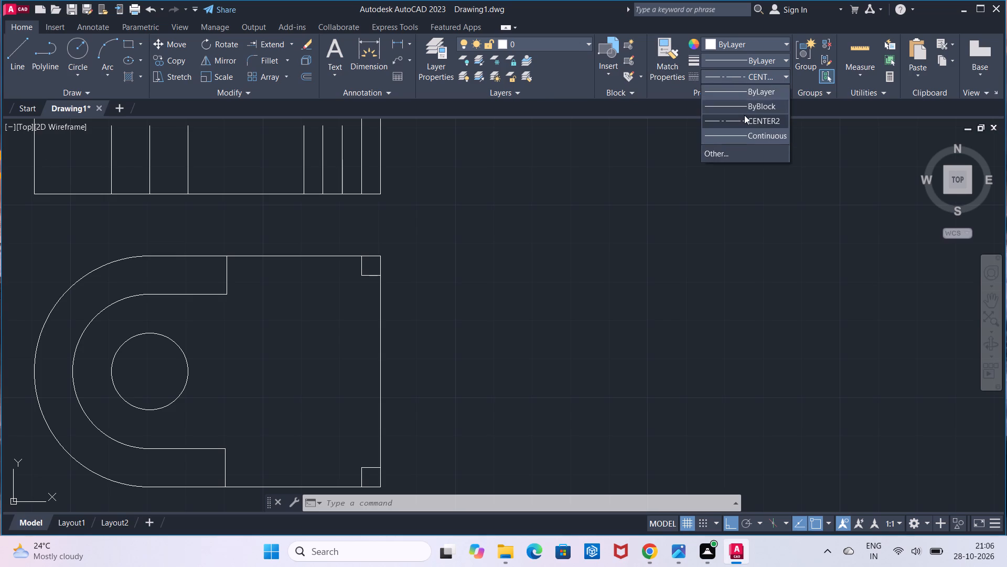
{"action": "left_click", "coordinate": [744, 121]}
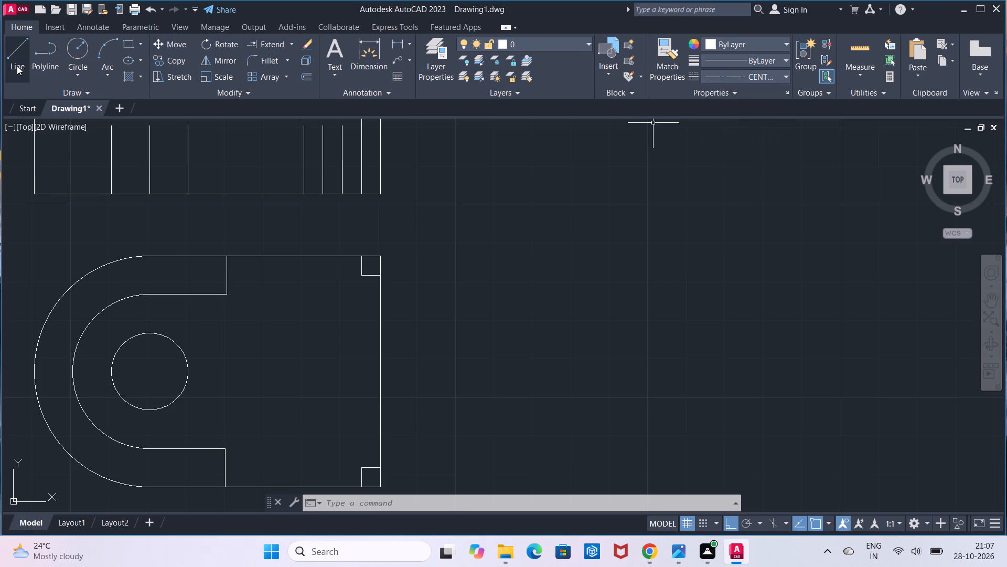
{"action": "left_click", "coordinate": [17, 66]}
{"action": "left_click", "coordinate": [226, 293]}
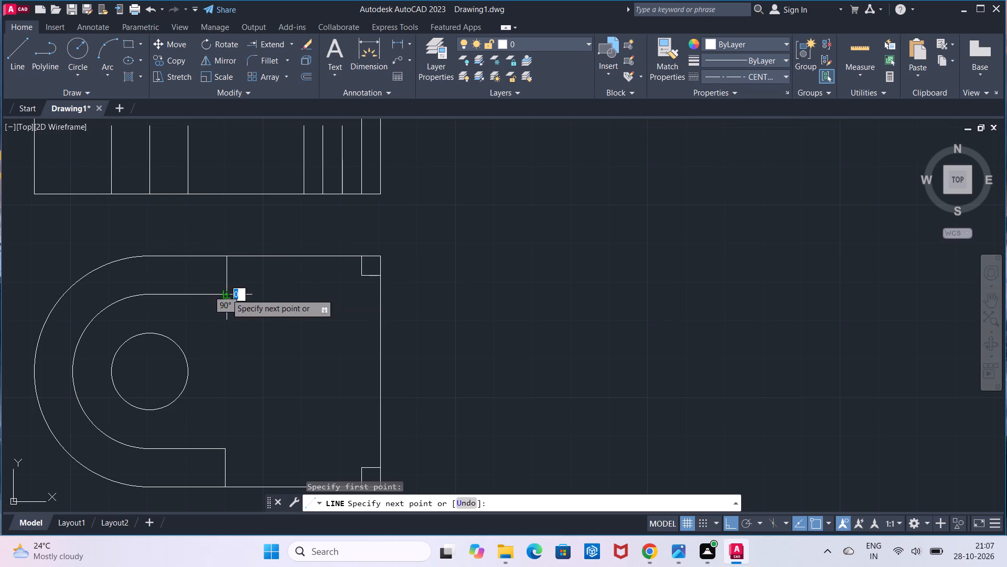
{"action": "left_click", "coordinate": [379, 296]}
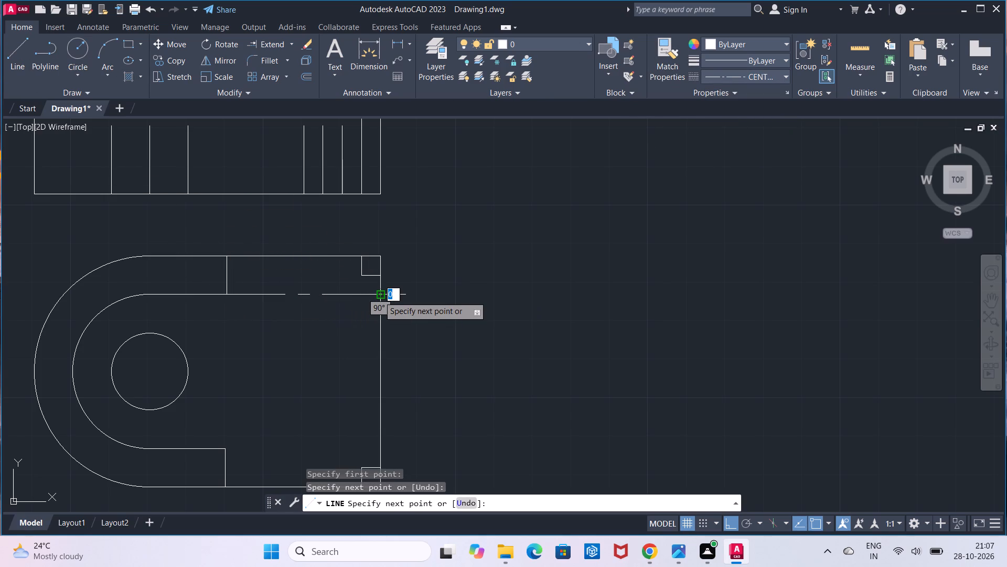
{"action": "key", "text": "Escape"}
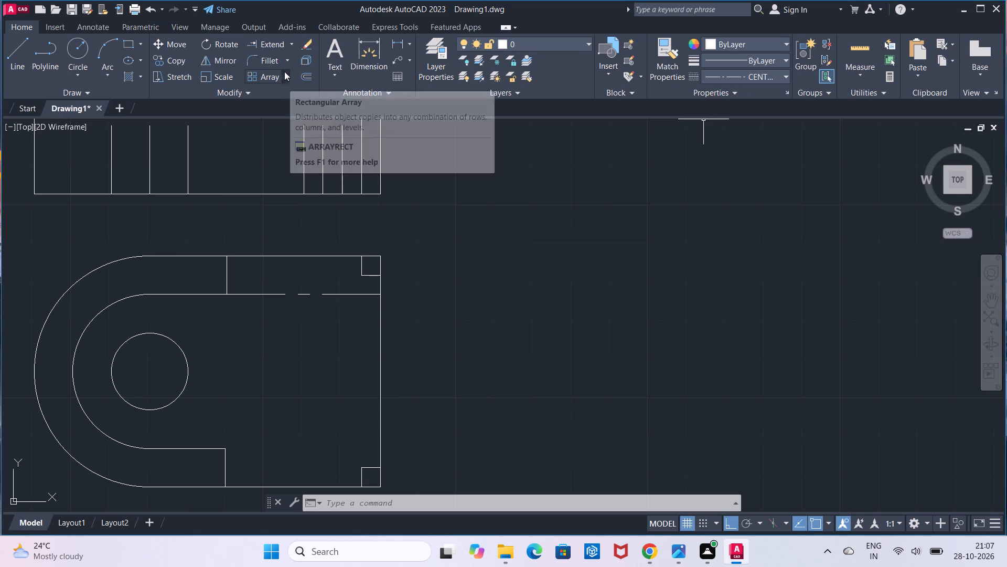
Extend the middle of the three offset vertical lines down from the profile to the horizontal centre line in the rounded body.
{"action": "left_click", "coordinate": [284, 44]}
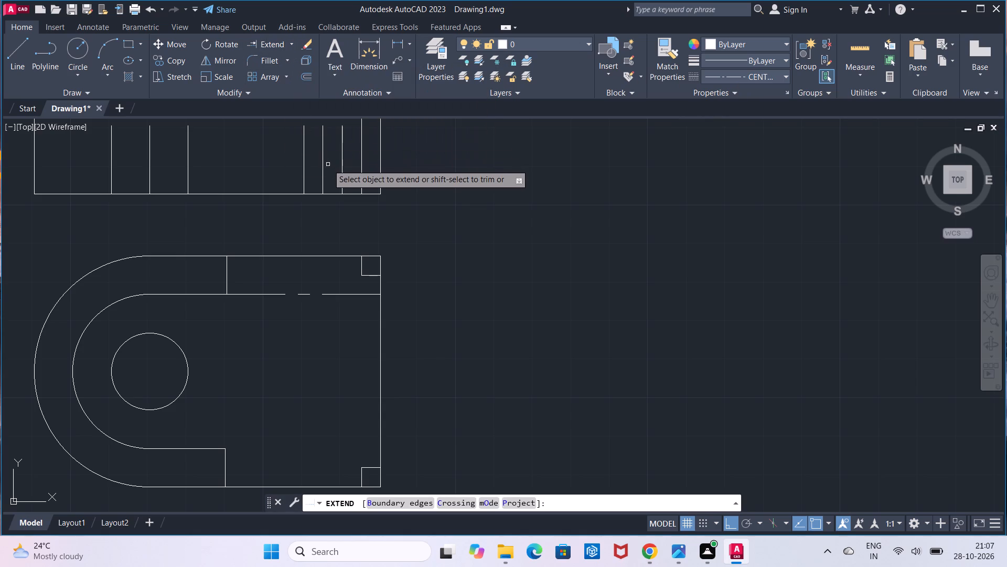
{"action": "left_click", "coordinate": [323, 170]}
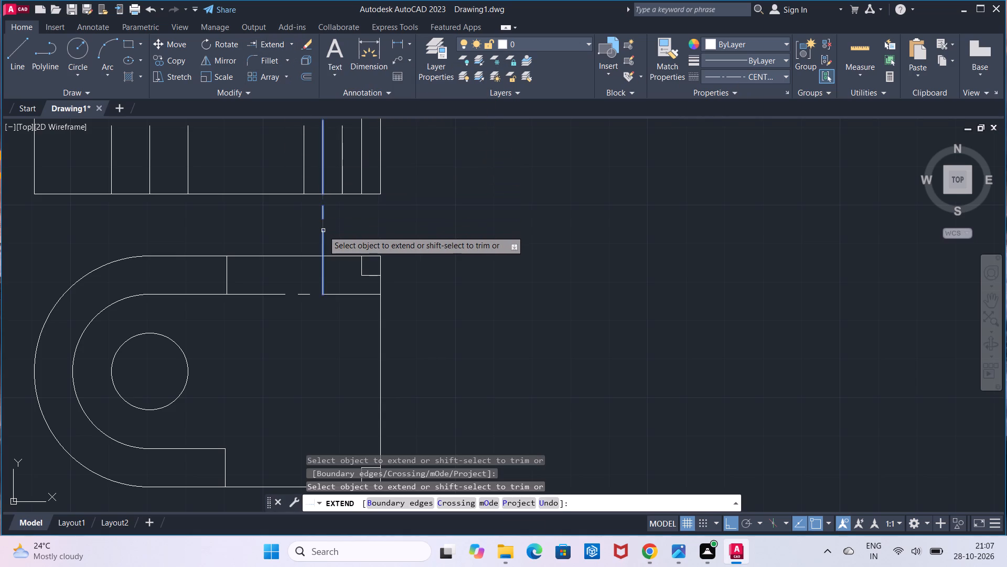
{"action": "left_click", "coordinate": [323, 230]}
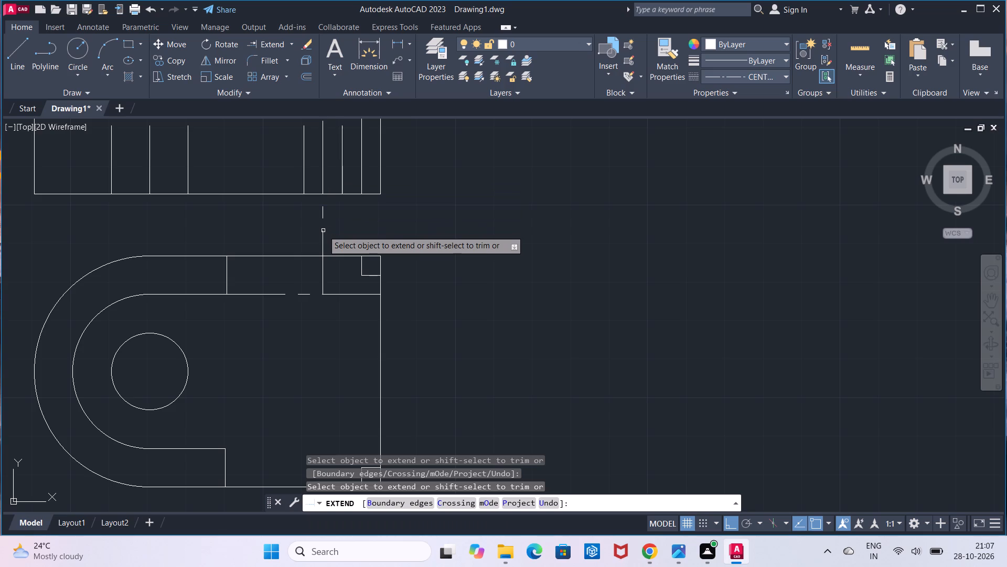
{"action": "key", "text": "Escape"}
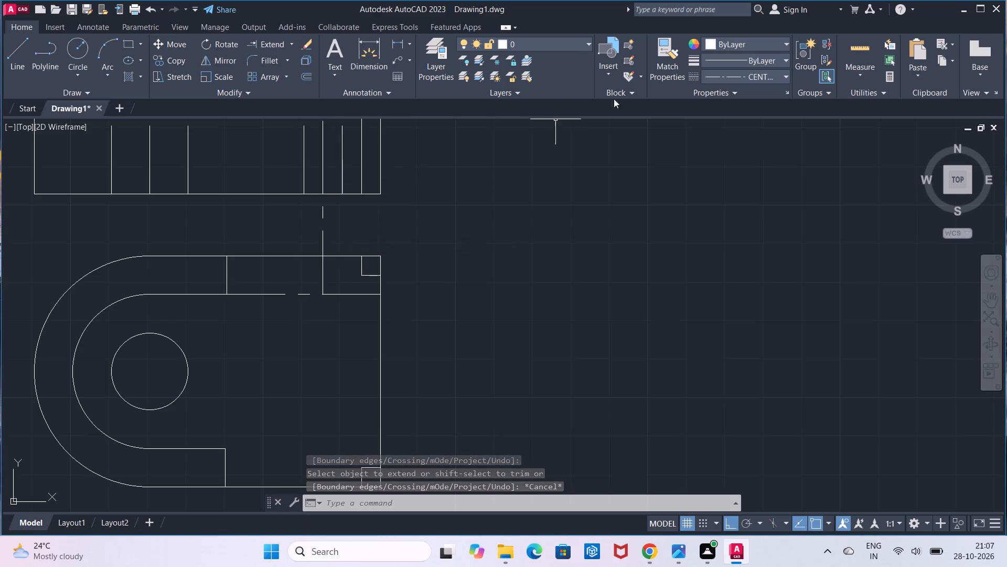
Set the linetype to ByLayer and draw a circle of radius 5 in the empty space beside the rounded body.
{"action": "left_click", "coordinate": [712, 80]}
{"action": "left_click", "coordinate": [715, 94]}
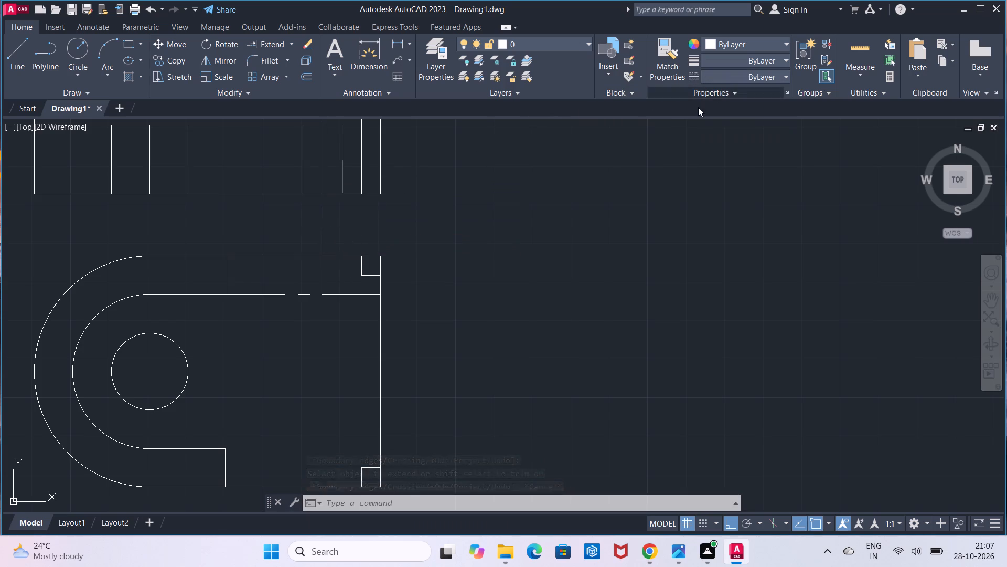
{"action": "left_click", "coordinate": [78, 47]}
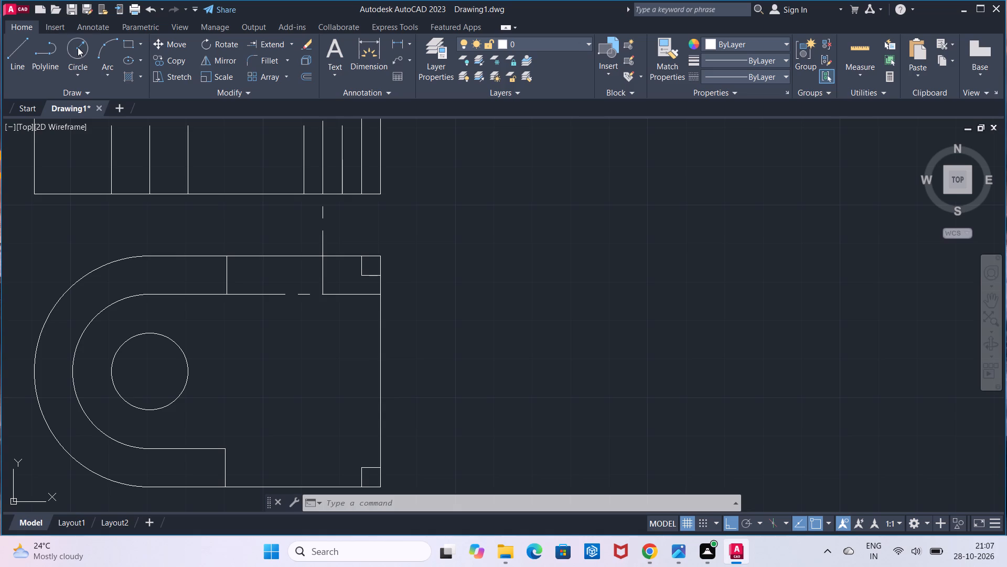
{"action": "left_click", "coordinate": [478, 306]}
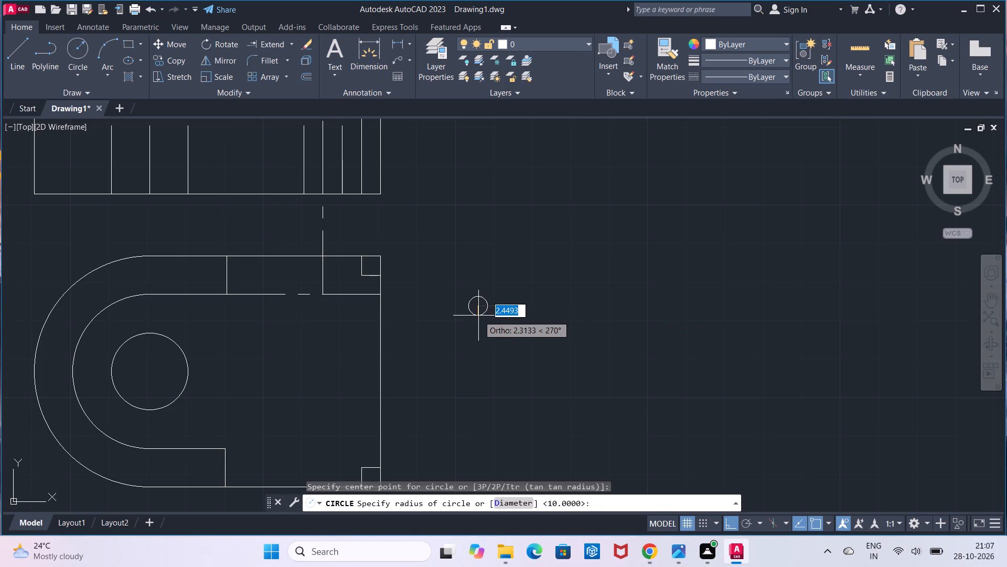
{"action": "key", "text": "5"}
{"action": "key", "text": "Return"}
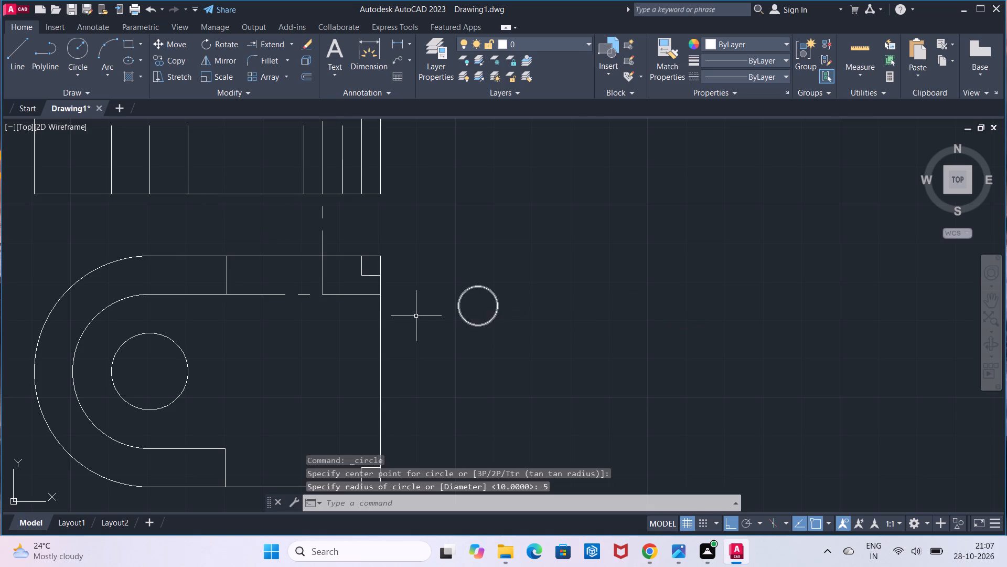
Move the small circle by its top quadrant to the junction of the extended vertical line and the horizontal centre line, with Ortho off.
{"action": "left_click", "coordinate": [169, 46]}
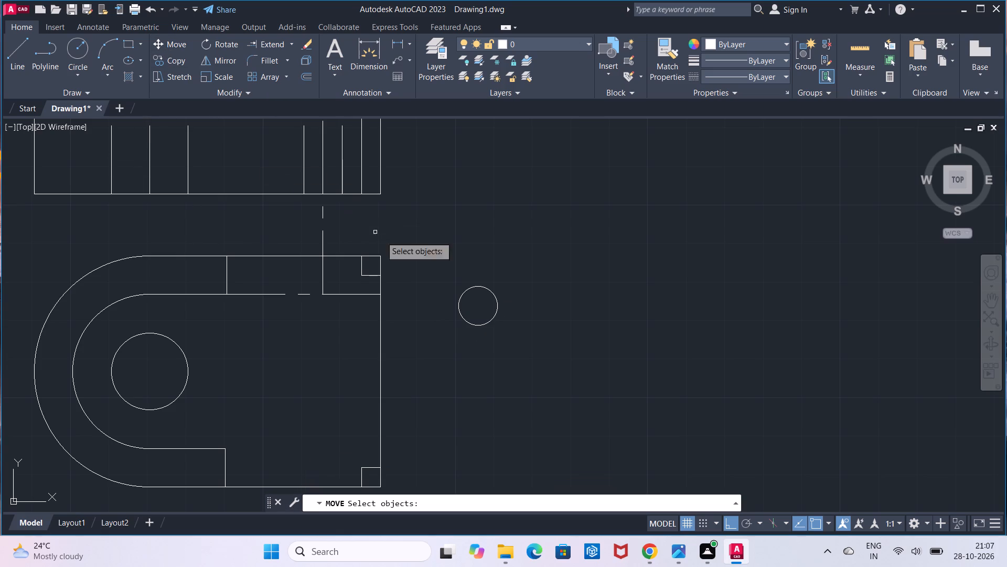
{"action": "left_click", "coordinate": [466, 289]}
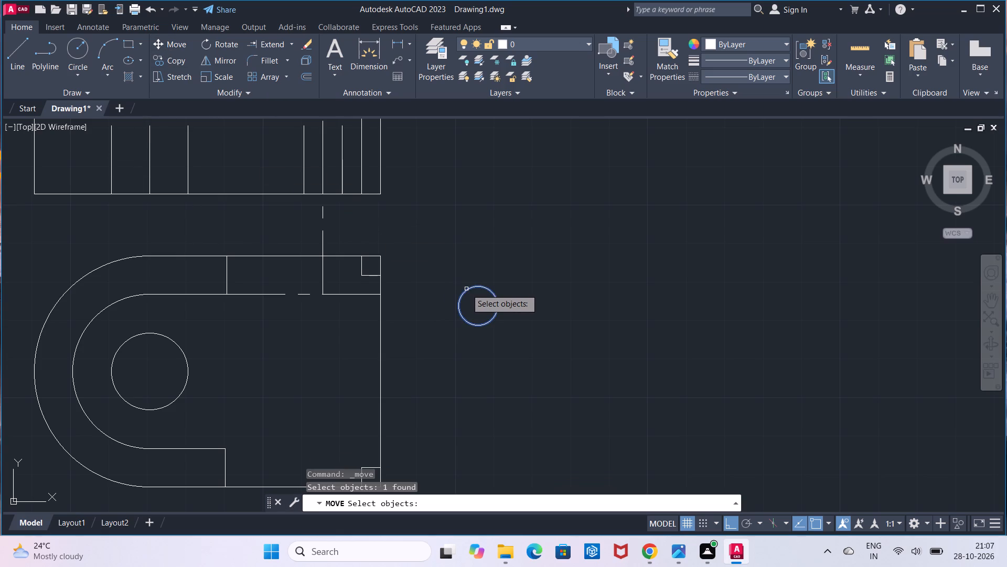
{"action": "key", "text": "Return"}
{"action": "left_click", "coordinate": [481, 289]}
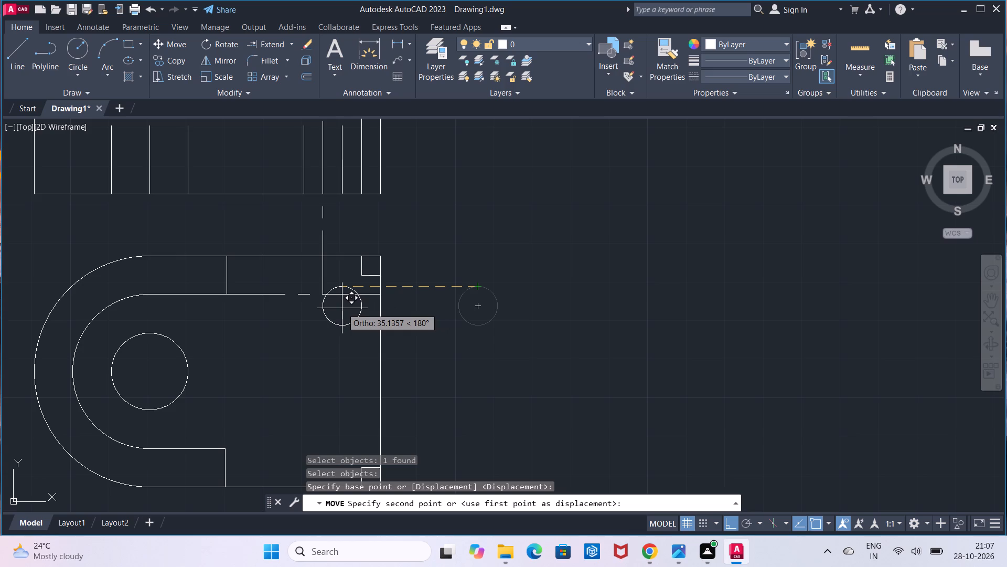
{"action": "key", "text": "F8"}
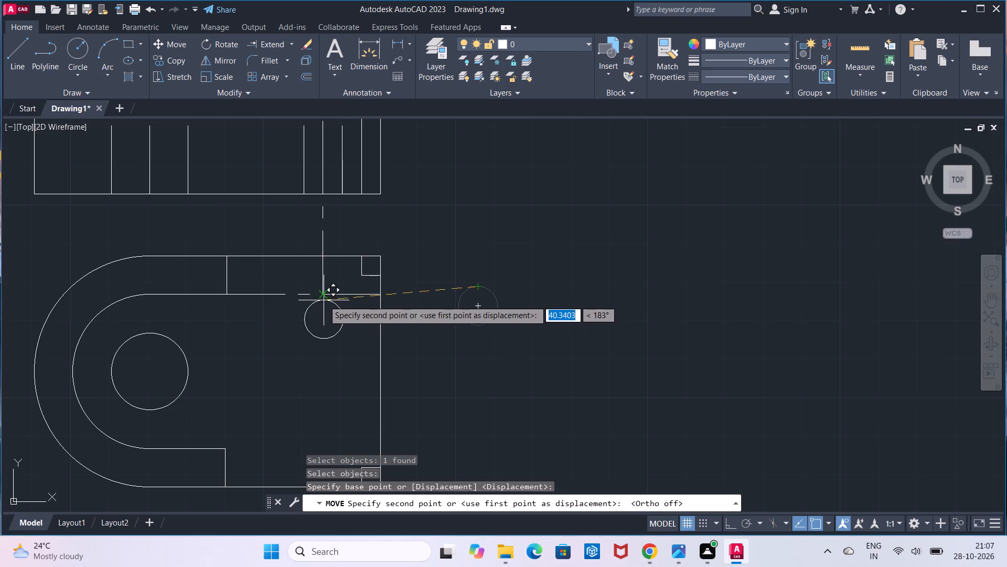
{"action": "left_click", "coordinate": [323, 292]}
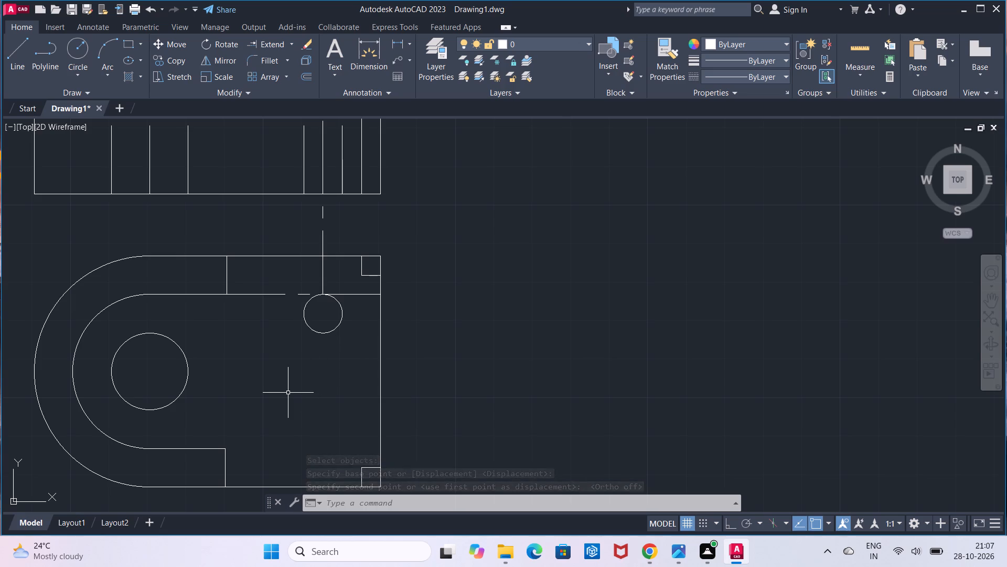
Measure the vertical distance between the upper and lower inner corners of the U-shaped step.
{"action": "scroll", "coordinate": [281, 357], "scroll_direction": "down", "scroll_amount": 1}
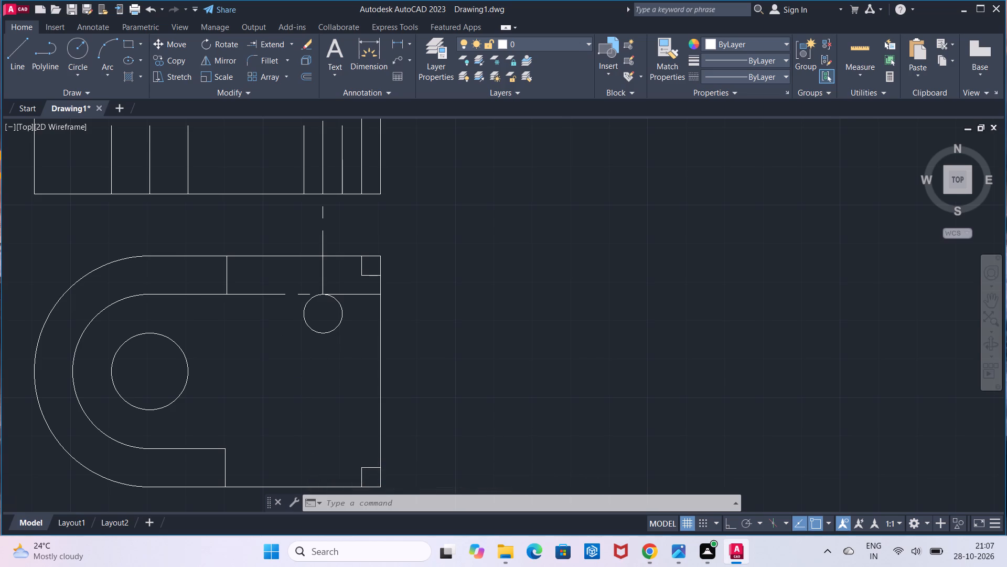
{"action": "middle_click_drag", "start_coordinate": [281, 357], "coordinate": [297, 329]}
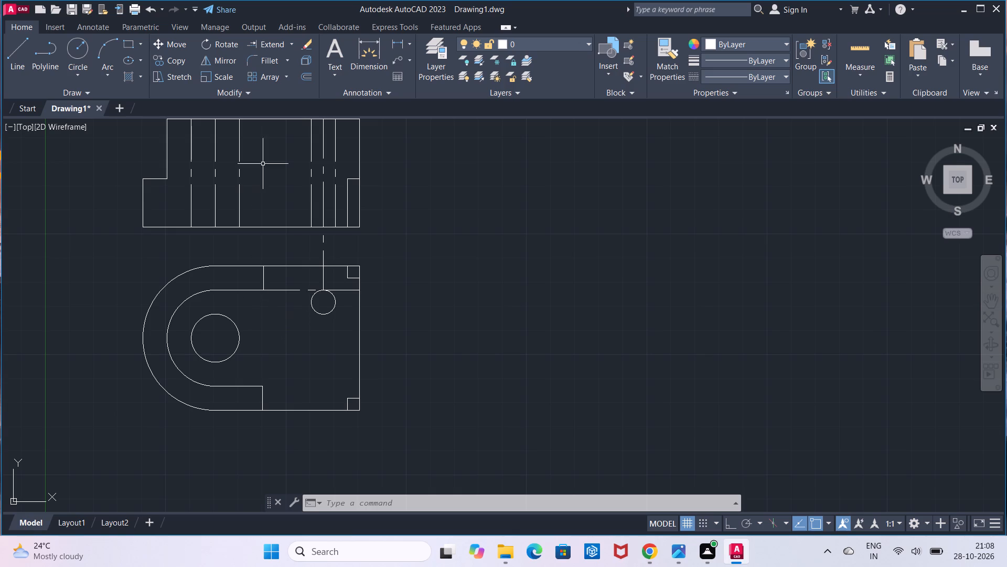
{"action": "left_click", "coordinate": [400, 45]}
{"action": "left_click", "coordinate": [262, 289]}
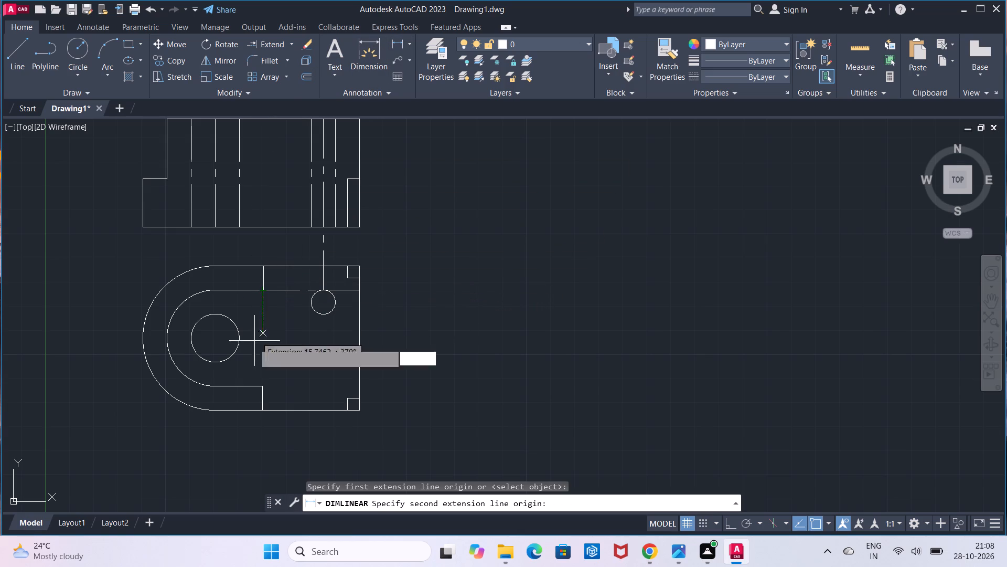
{"action": "left_click", "coordinate": [262, 392]}
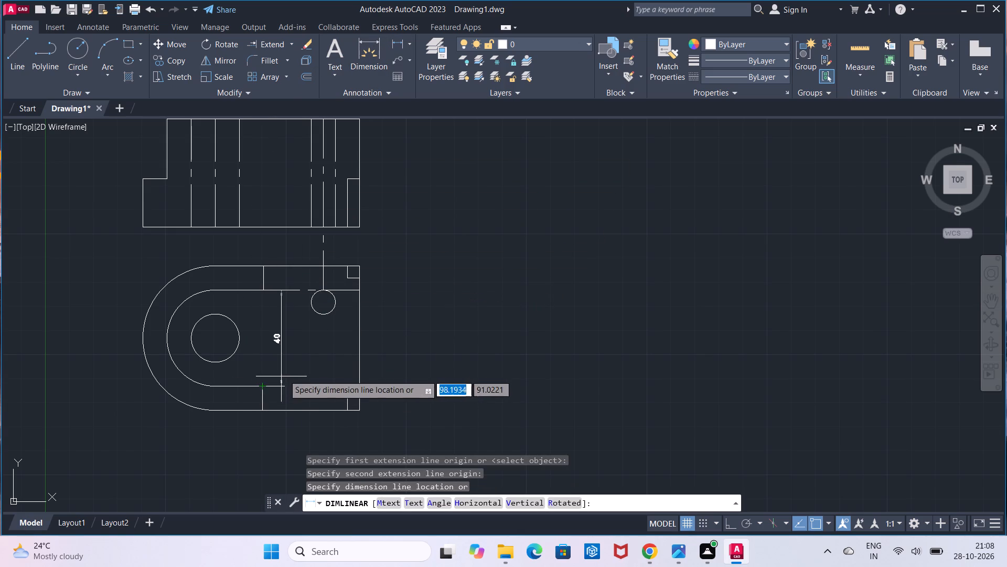
{"action": "key", "text": "Escape"}
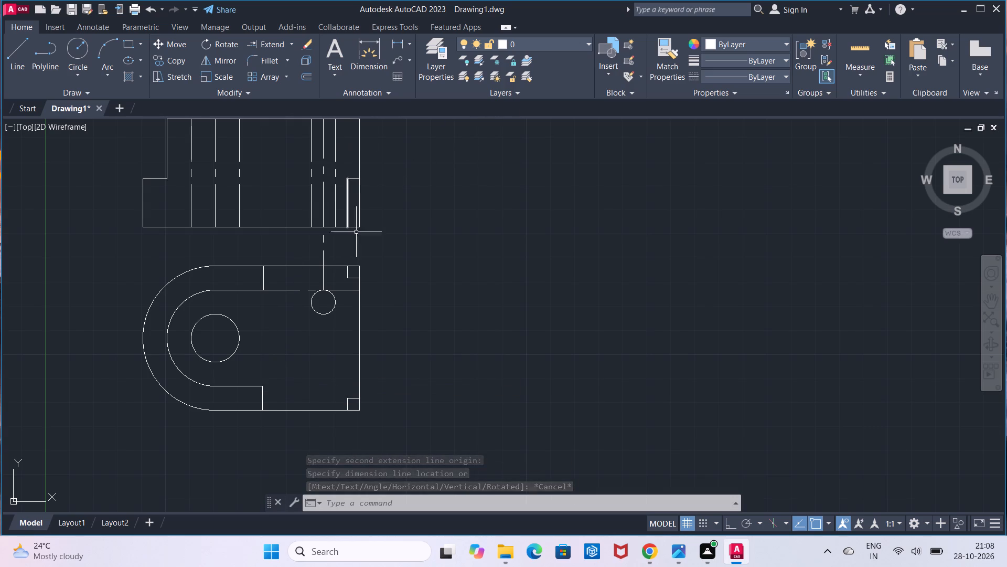
With Ortho on, copy the small circle 40 units straight down from its centre.
{"action": "left_click", "coordinate": [725, 518]}
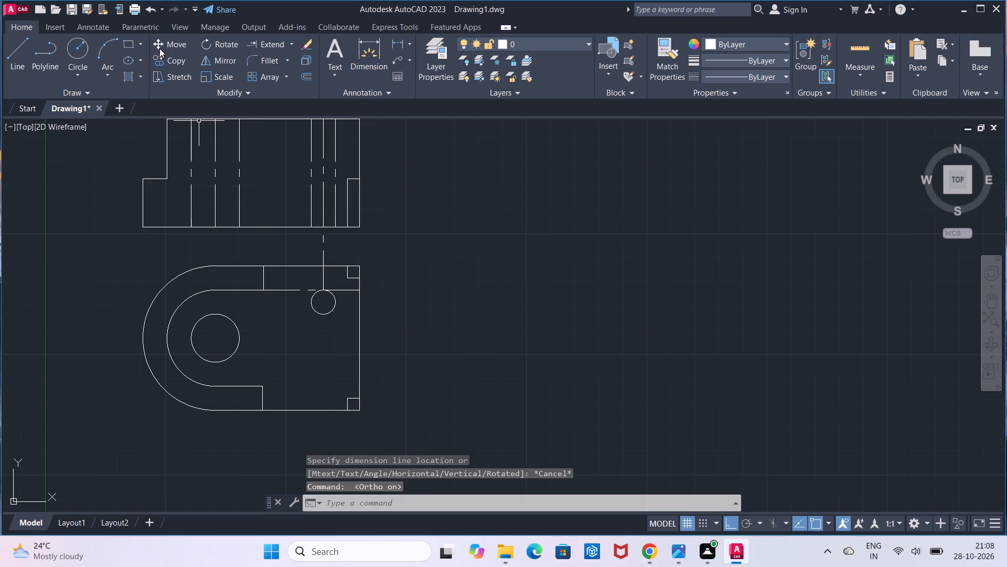
{"action": "left_click", "coordinate": [181, 57]}
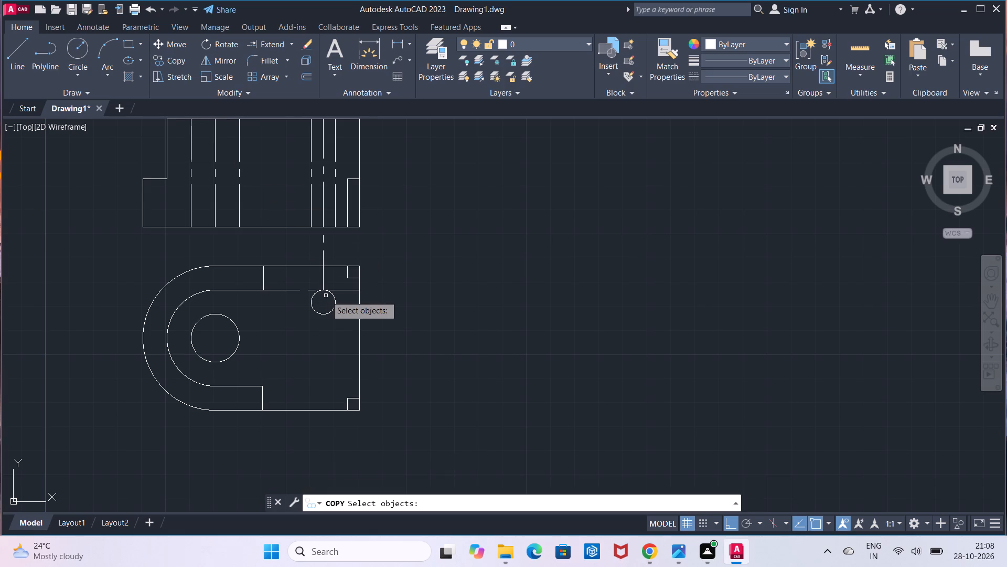
{"action": "left_click", "coordinate": [327, 291]}
{"action": "key", "text": "Return"}
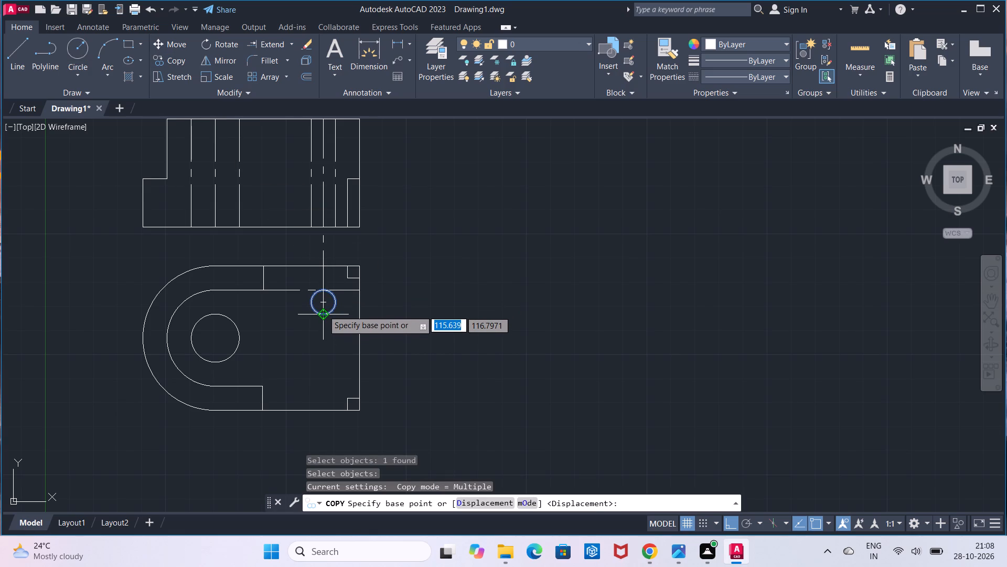
{"action": "left_click", "coordinate": [324, 307]}
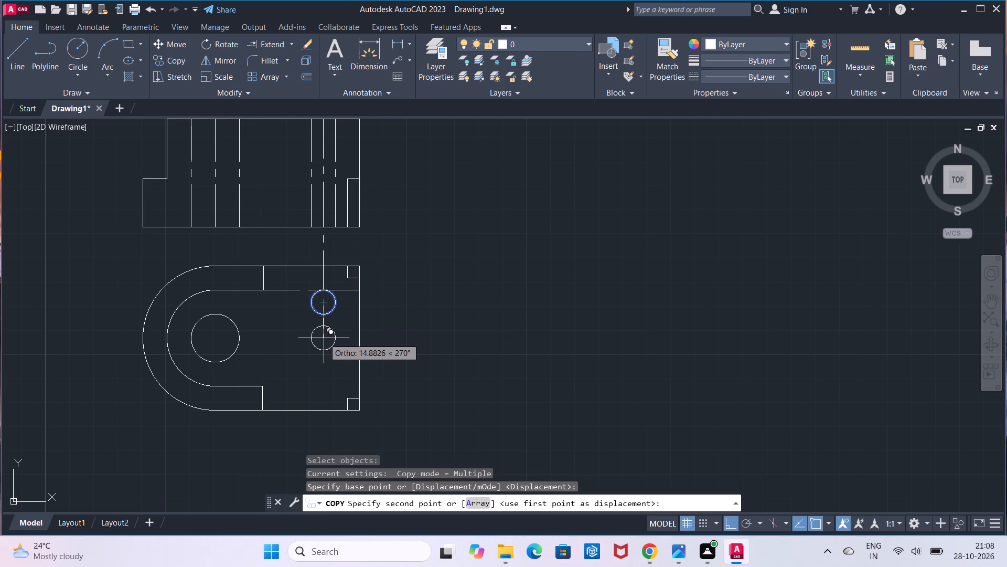
{"action": "type", "text": "40"}
{"action": "key", "text": "Return"}
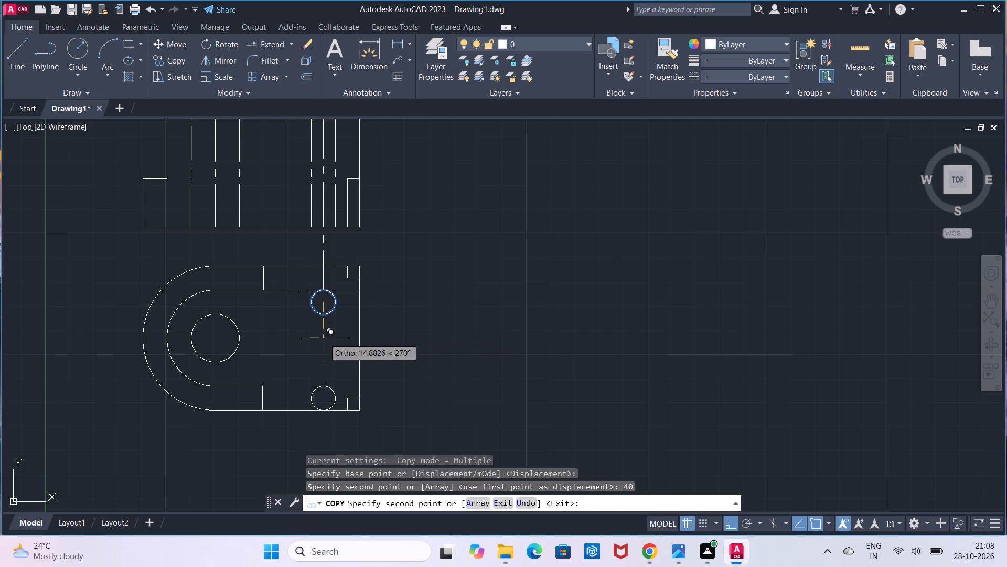
{"action": "key", "text": "Escape"}
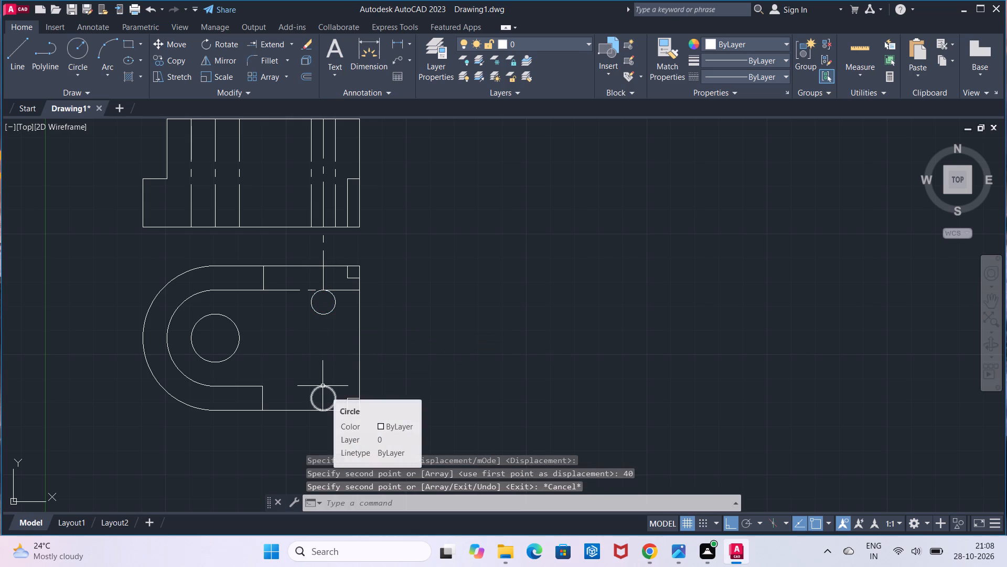
Set the linetype to CENTER2 and draw a horizontal line from the U-step's lower inner corner to the body's straight right edge.
{"action": "scroll", "coordinate": [323, 386], "scroll_direction": "up", "scroll_amount": 1}
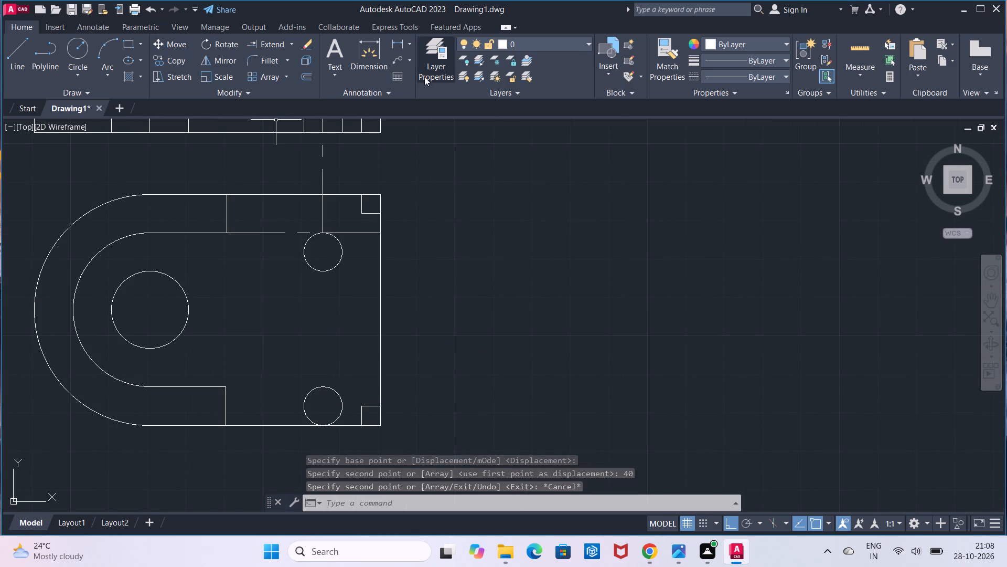
{"action": "left_click", "coordinate": [724, 77]}
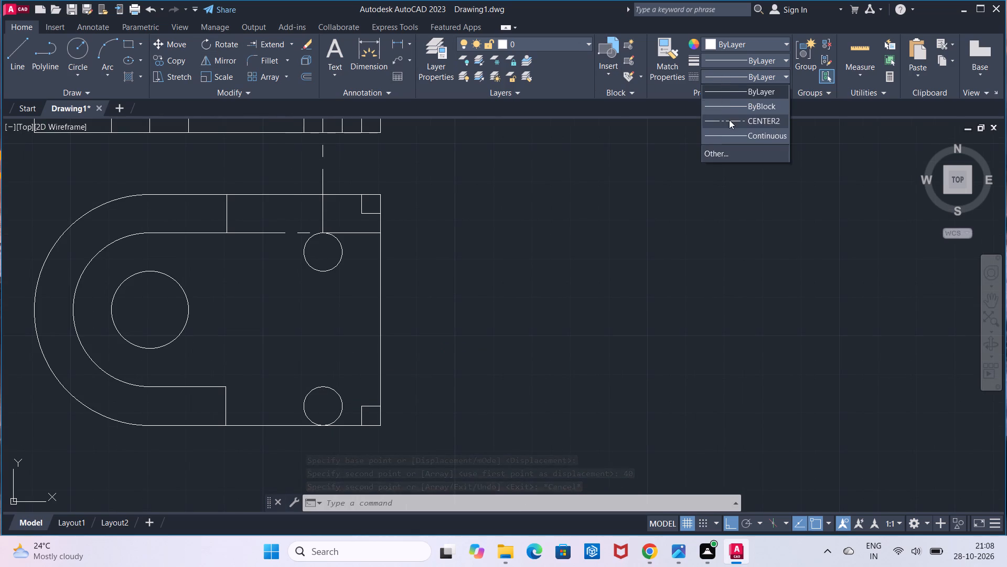
{"action": "left_click", "coordinate": [729, 120]}
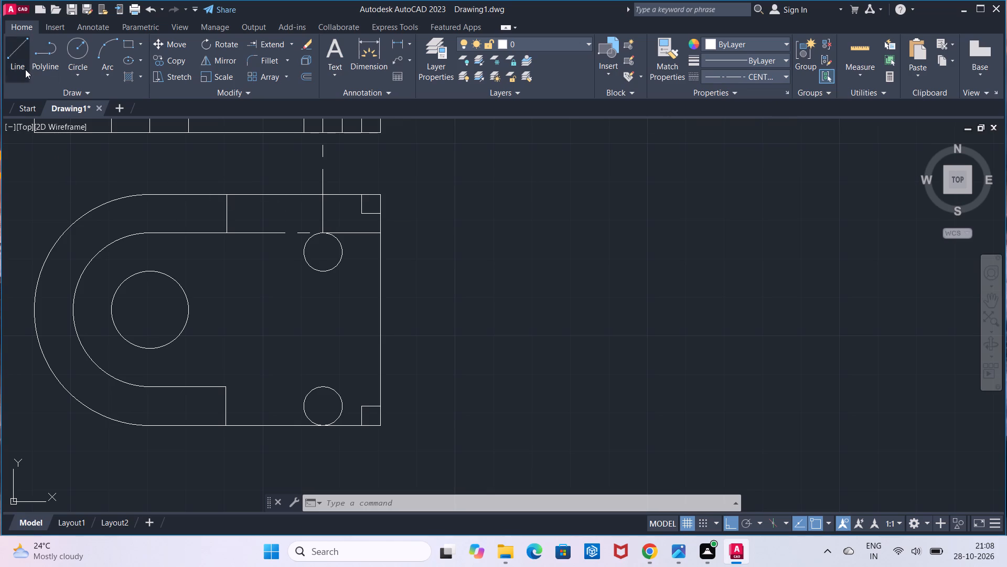
{"action": "left_click", "coordinate": [25, 69]}
{"action": "left_click", "coordinate": [227, 386]}
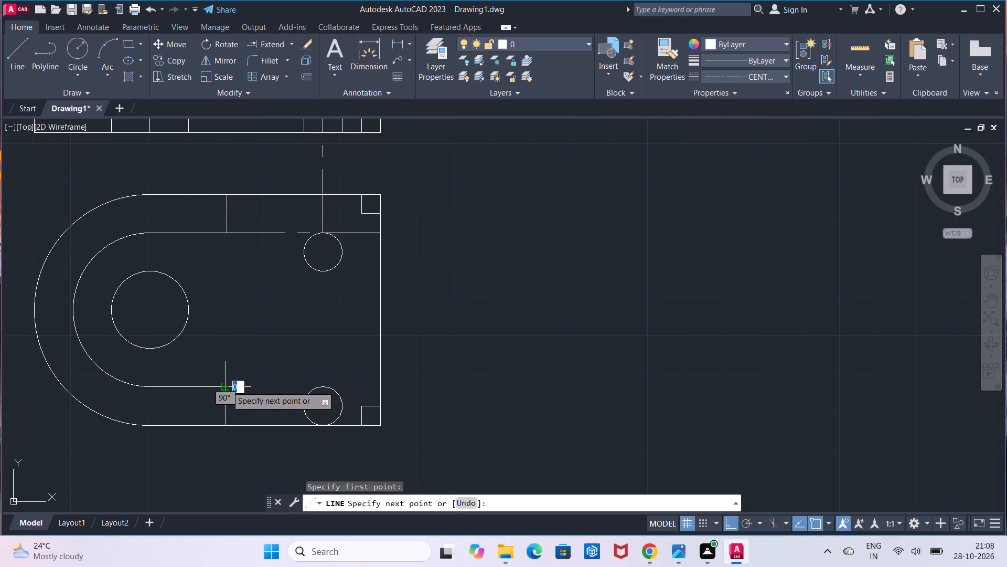
{"action": "left_click", "coordinate": [379, 386]}
{"action": "key", "text": "Escape"}
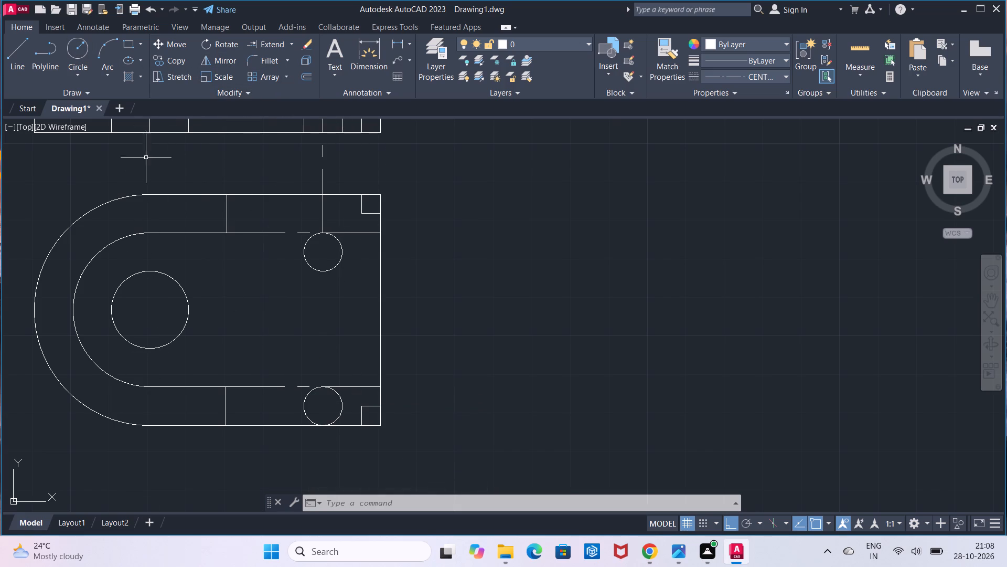
Move the lower small circle straight up 10 units so its bottom quadrant sits on the lower horizontal centre line.
{"action": "left_click", "coordinate": [175, 46]}
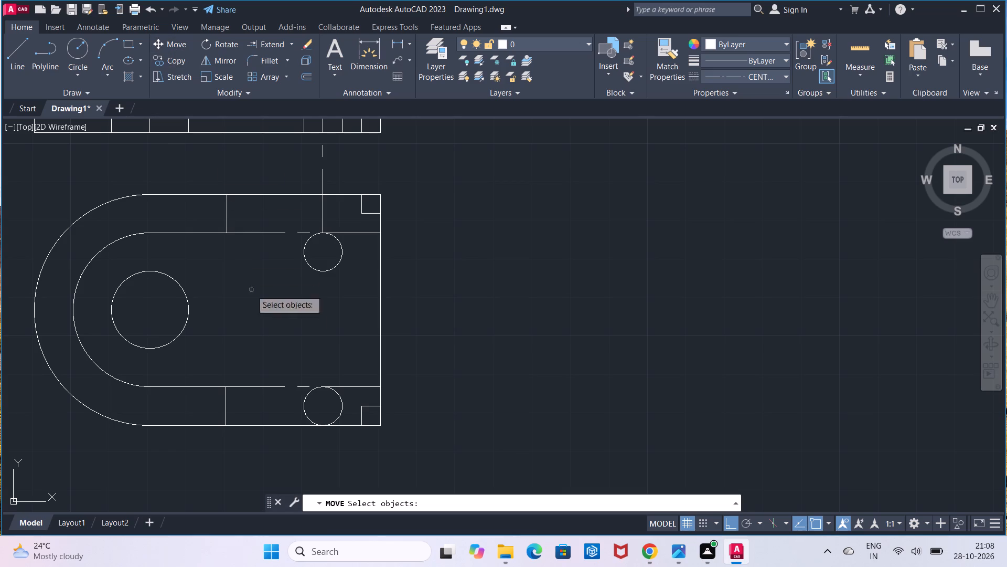
{"action": "left_click", "coordinate": [303, 409]}
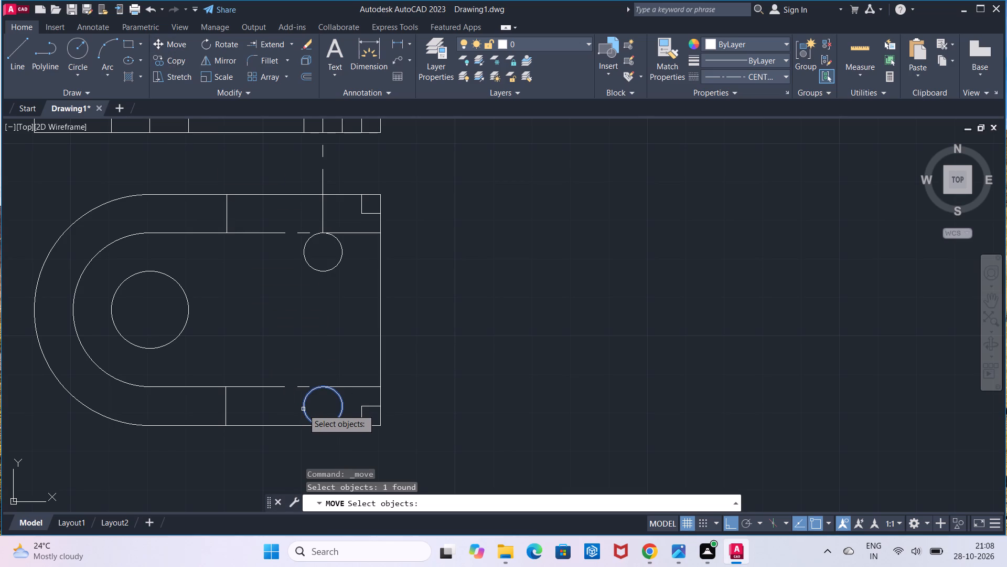
{"action": "key", "text": "Return"}
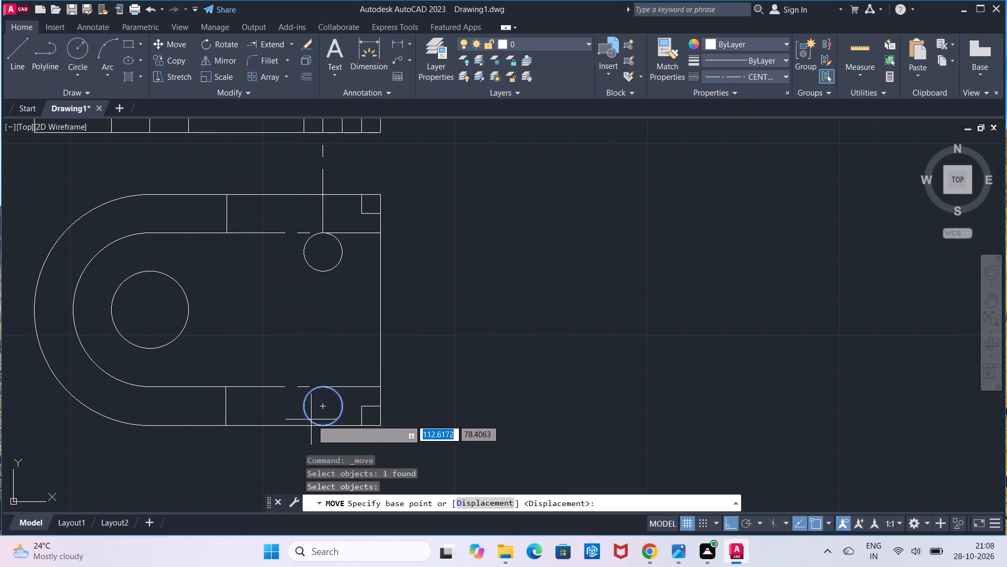
{"action": "left_click", "coordinate": [319, 424]}
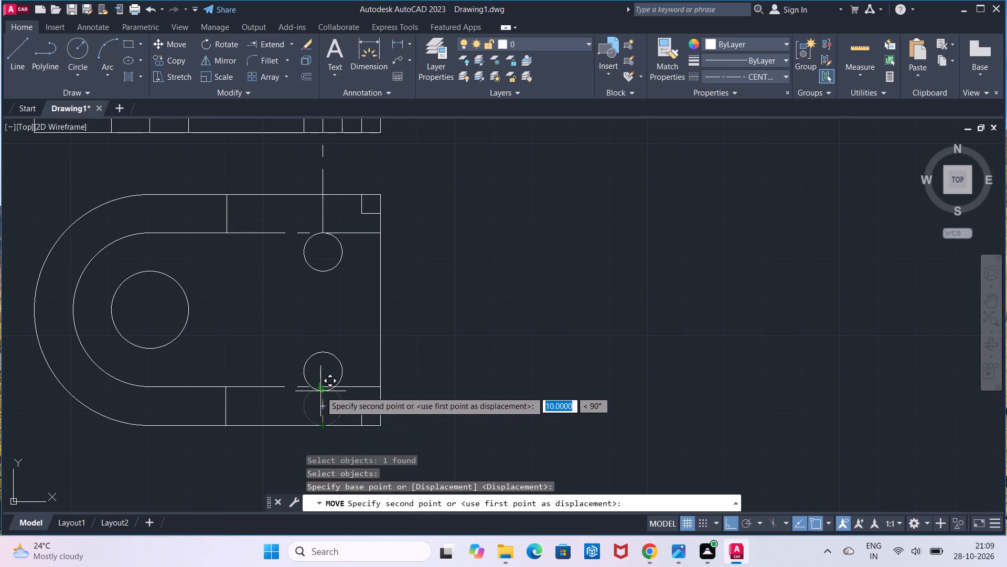
{"action": "left_click", "coordinate": [322, 387]}
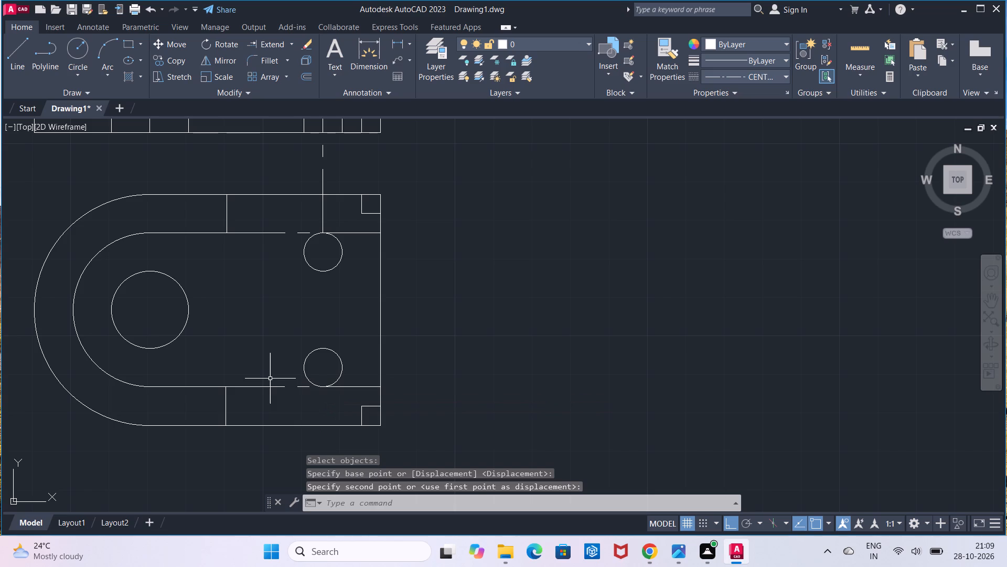
{"action": "key", "text": "Escape"}
Trim away the vertical centre line extending below the stepped profile, both between the views and inside the rounded body.
{"action": "scroll", "coordinate": [269, 379], "scroll_direction": "down", "scroll_amount": 1}
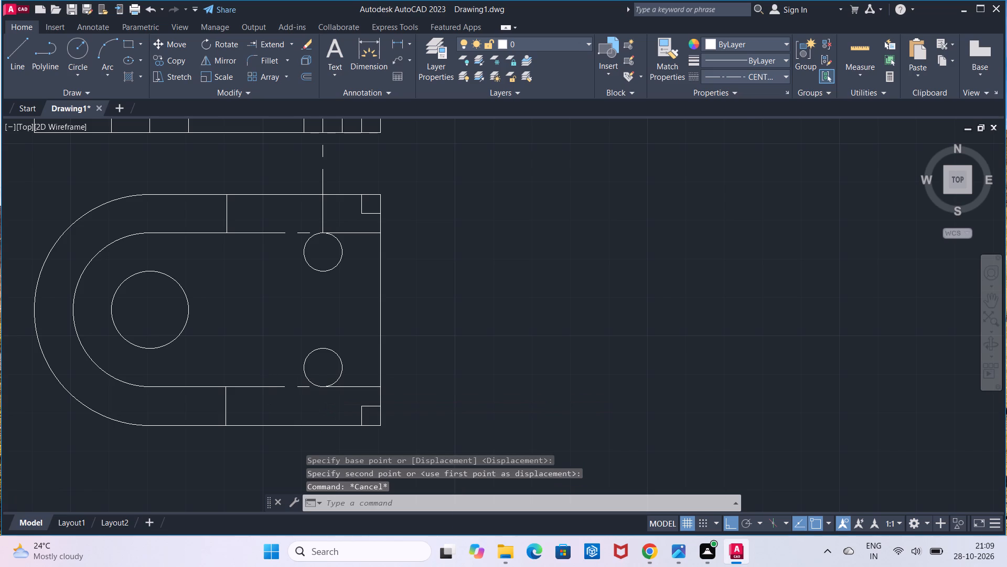
{"action": "scroll", "coordinate": [270, 356], "scroll_direction": "down", "scroll_amount": 1}
{"action": "middle_click_drag", "start_coordinate": [267, 328], "coordinate": [301, 356]}
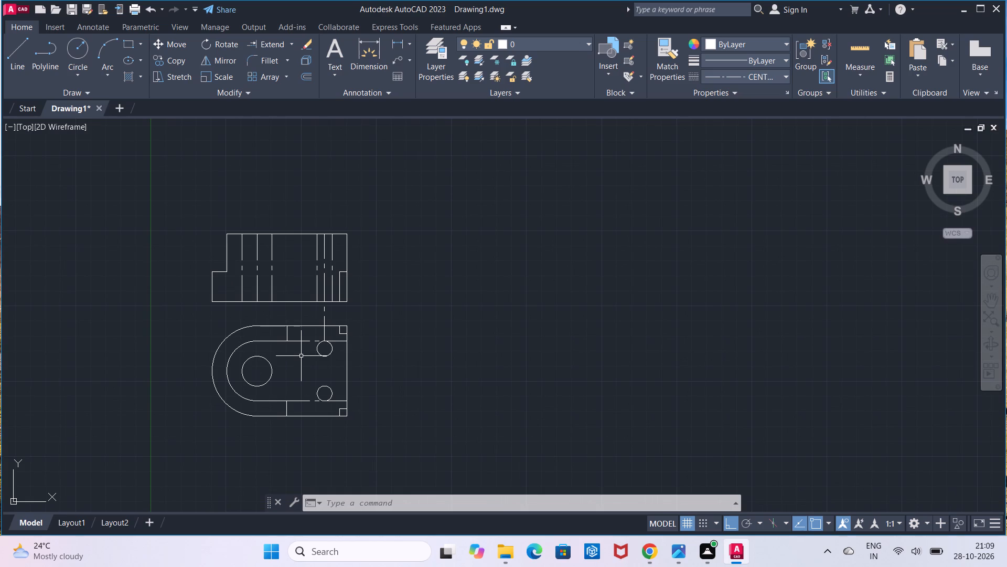
{"action": "left_click", "coordinate": [288, 41]}
{"action": "left_click", "coordinate": [288, 56]}
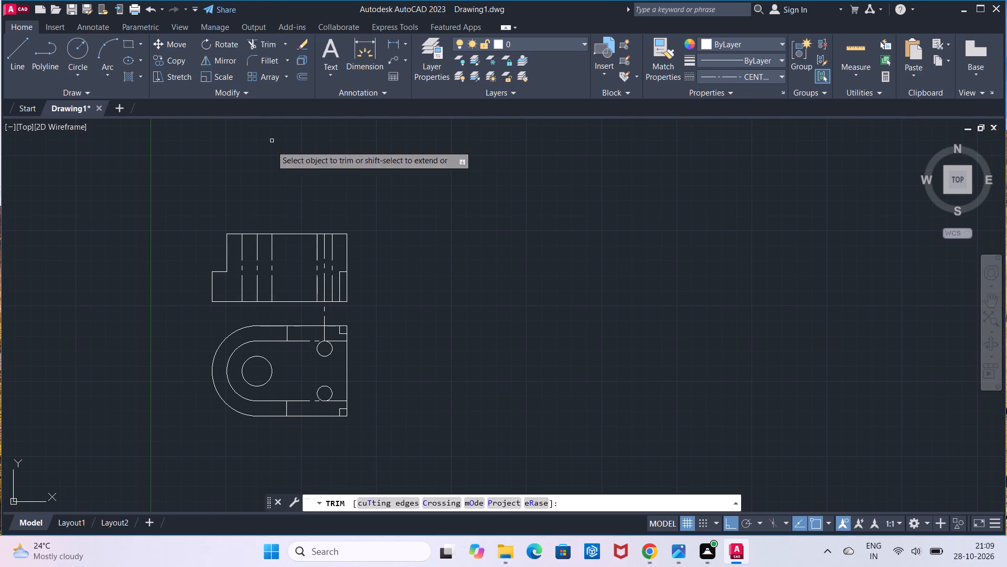
{"action": "left_click_drag", "start_coordinate": [299, 310], "coordinate": [302, 310]}
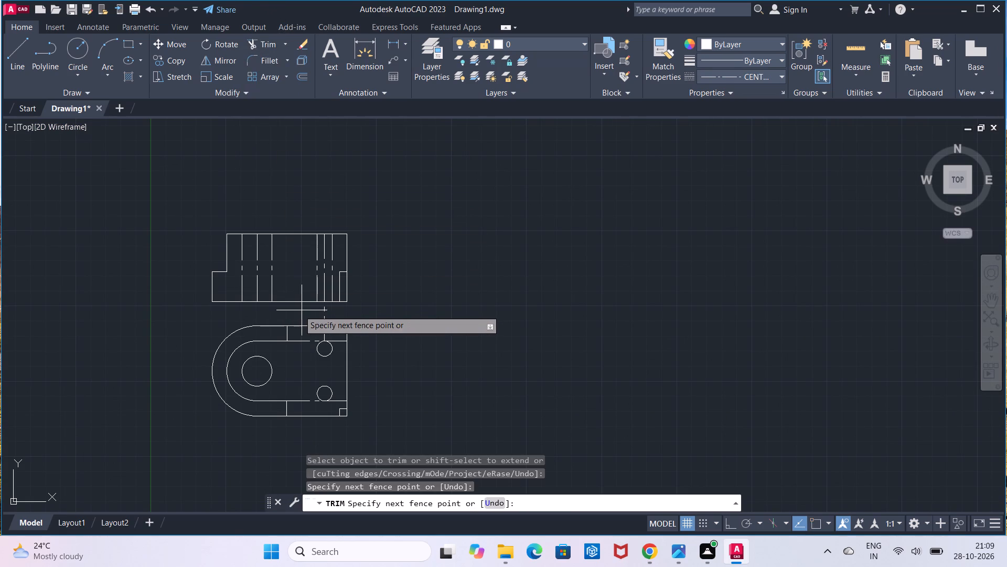
{"action": "left_click_drag", "start_coordinate": [302, 310], "coordinate": [326, 309]}
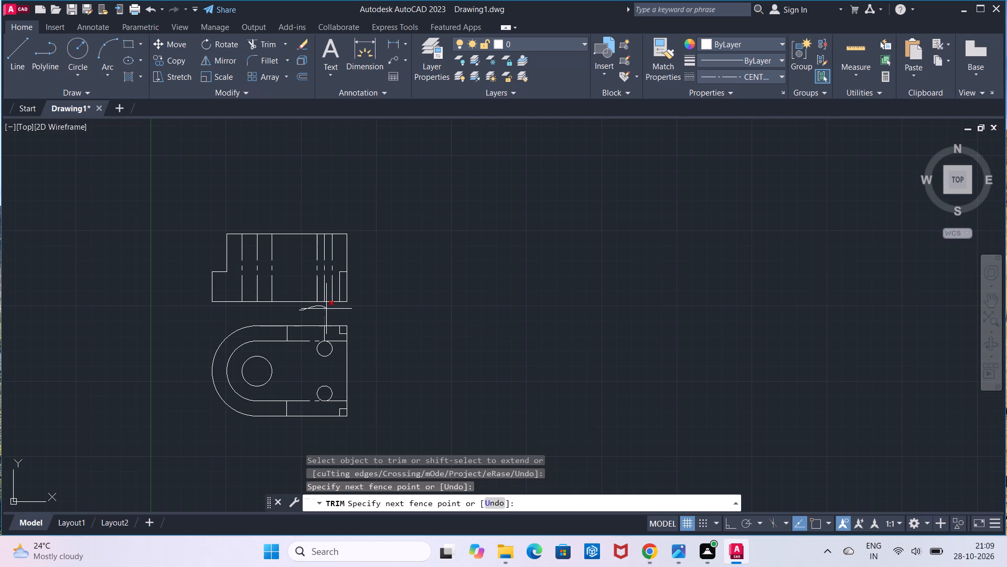
{"action": "left_click_drag", "start_coordinate": [326, 309], "coordinate": [328, 310]}
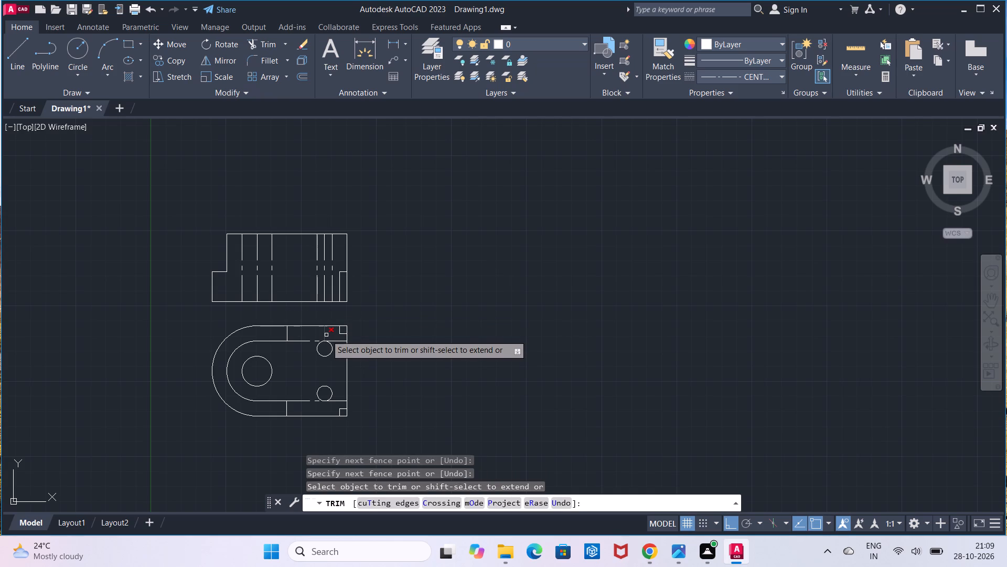
{"action": "left_click", "coordinate": [326, 335]}
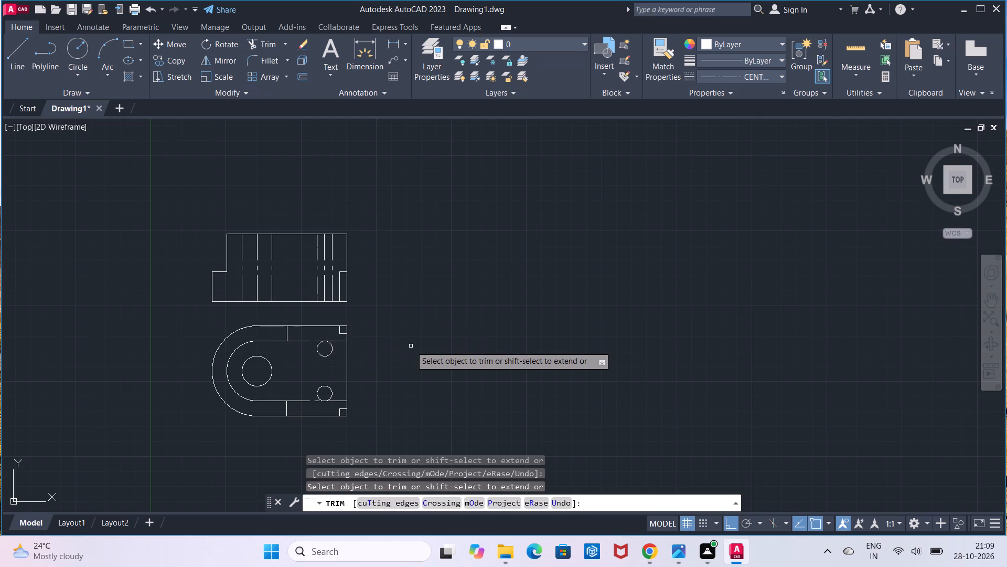
{"action": "key", "text": "Escape"}
Select all the geometry of both views and apply Join to it.
{"action": "scroll", "coordinate": [401, 350], "scroll_direction": "up", "scroll_amount": 1}
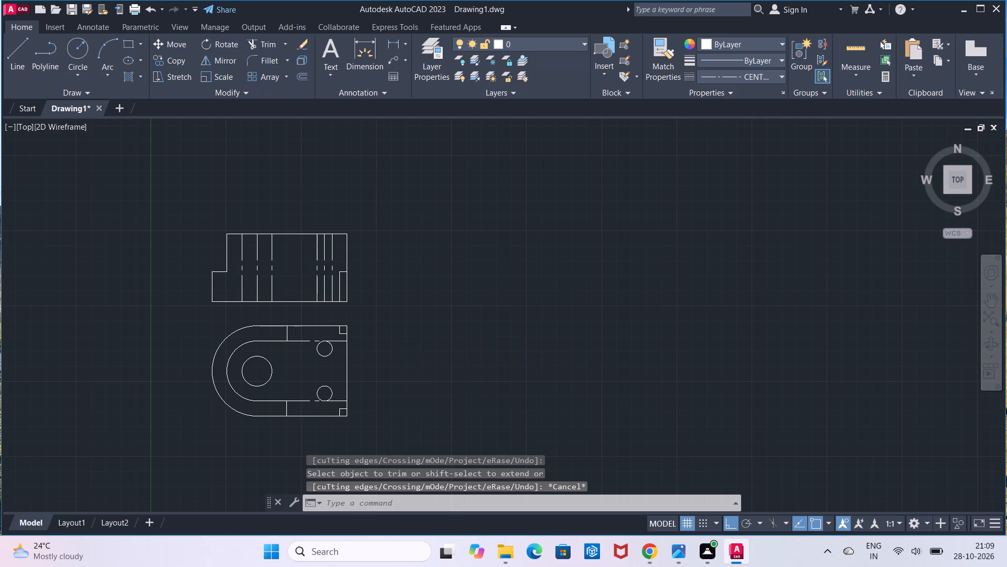
{"action": "middle_click_drag", "start_coordinate": [406, 346], "coordinate": [525, 211]}
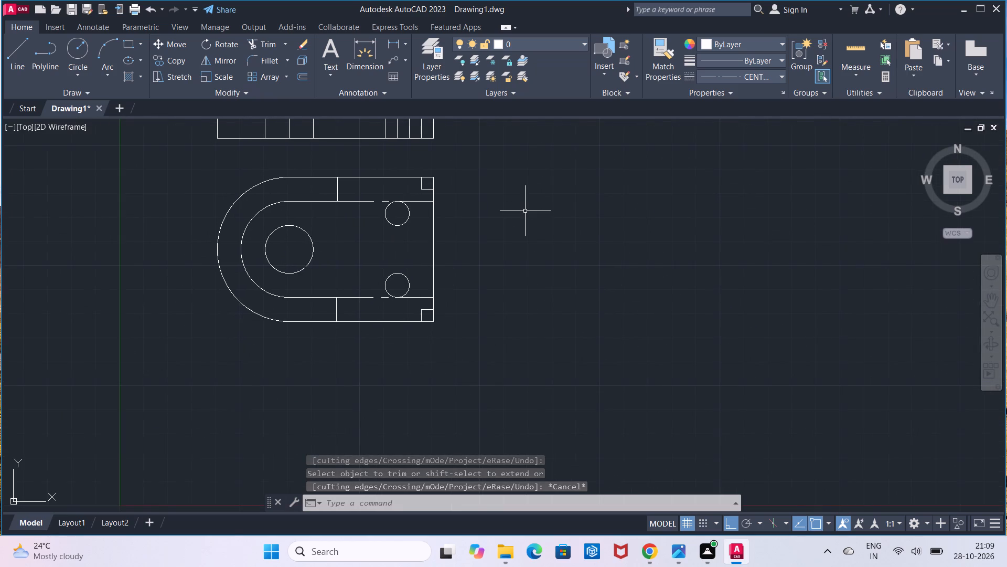
{"action": "scroll", "coordinate": [525, 211], "scroll_direction": "down", "scroll_amount": 1}
{"action": "middle_click", "coordinate": [507, 216]}
{"action": "scroll", "coordinate": [507, 216], "scroll_direction": "down", "scroll_amount": 1}
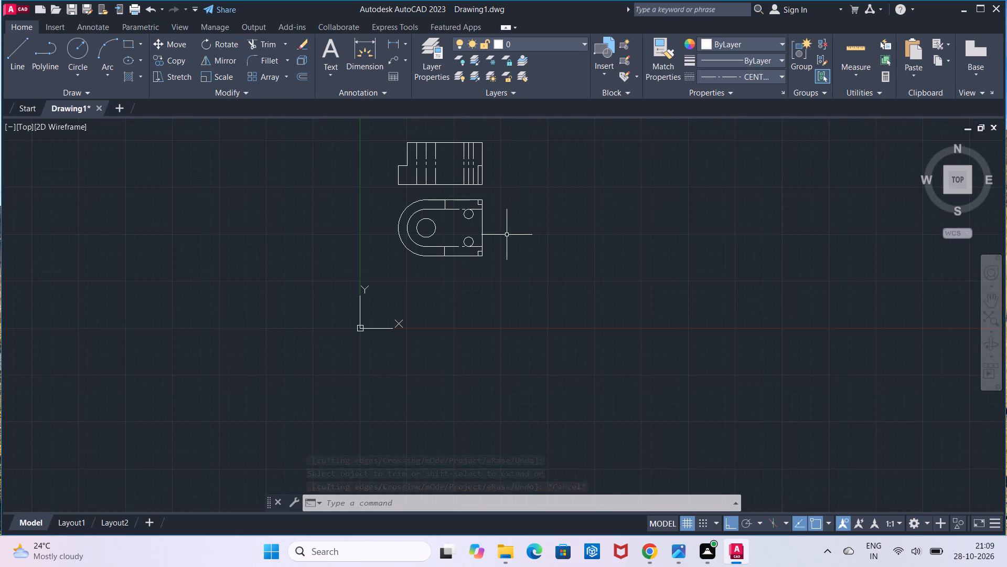
{"action": "scroll", "coordinate": [508, 234], "scroll_direction": "up", "scroll_amount": 1}
{"action": "middle_click_drag", "start_coordinate": [508, 234], "coordinate": [521, 301]}
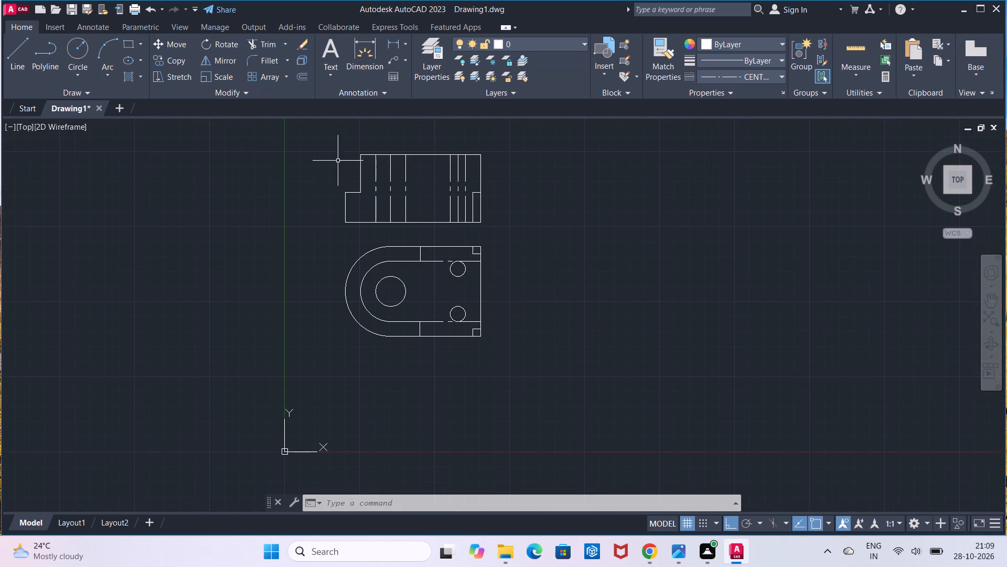
{"action": "left_click", "coordinate": [321, 127]}
{"action": "left_click", "coordinate": [551, 384]}
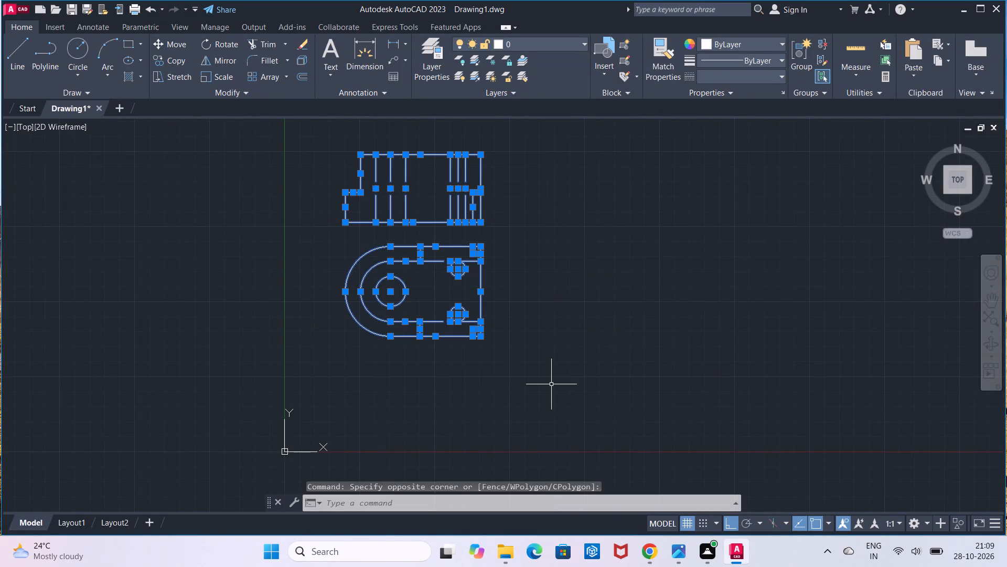
{"action": "type", "text": "joi"}
{"action": "left_click", "coordinate": [587, 416]}
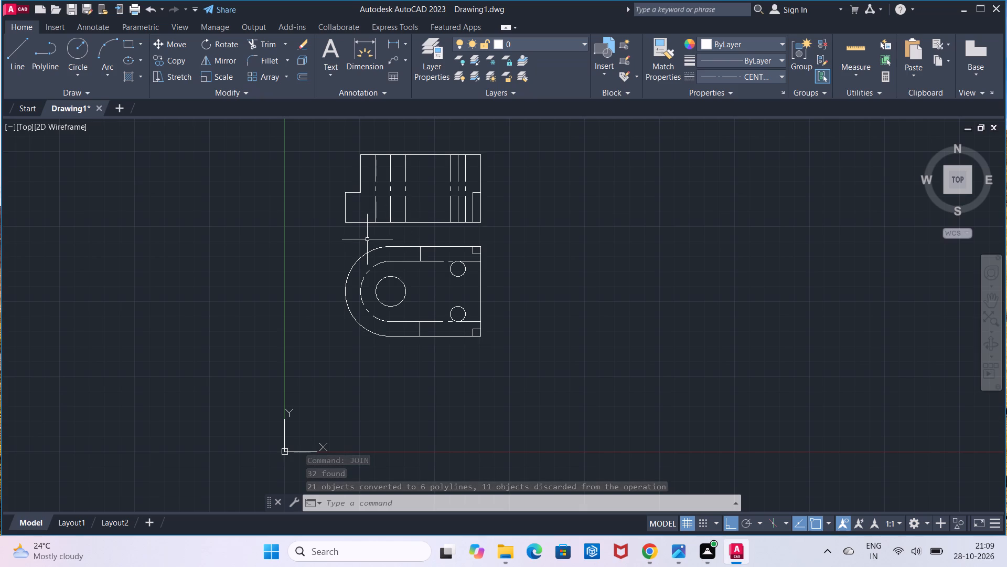
Add a horizontal linear dimension across the stepped profile's top edge, placed above the view.
{"action": "middle_click_drag", "start_coordinate": [385, 207], "coordinate": [380, 306]}
{"action": "left_click", "coordinate": [391, 44]}
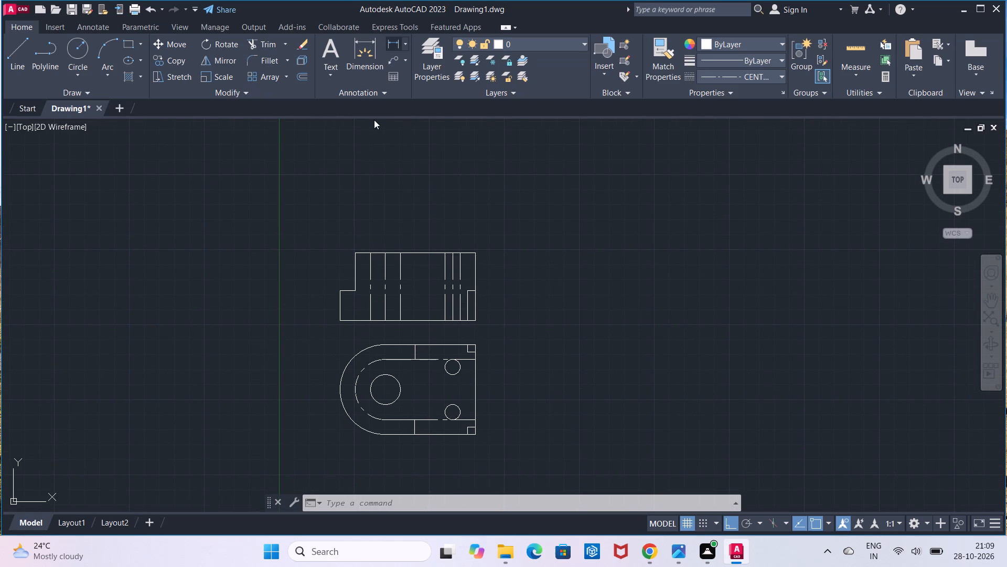
{"action": "left_click", "coordinate": [356, 254]}
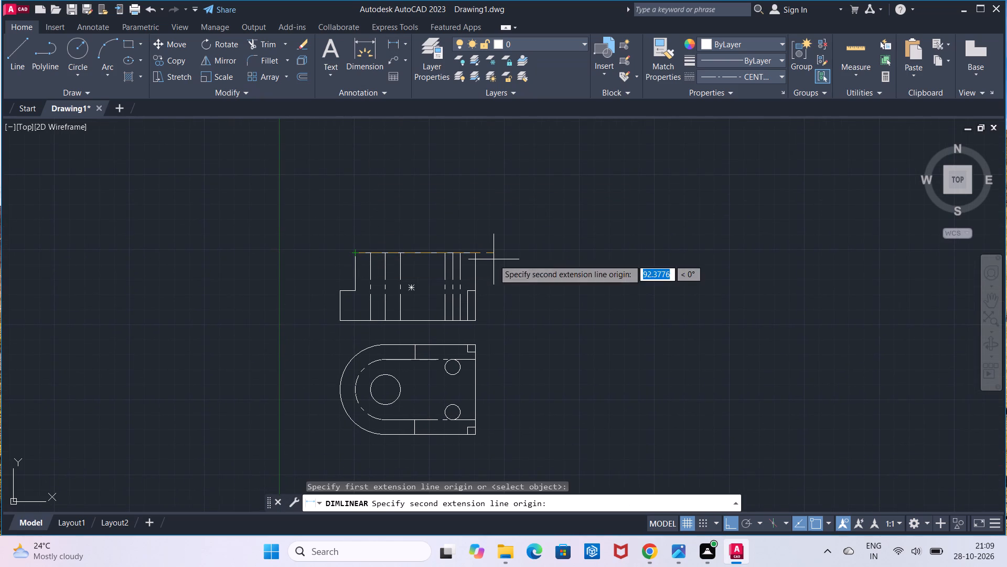
{"action": "left_click", "coordinate": [479, 256]}
{"action": "left_click", "coordinate": [479, 229]}
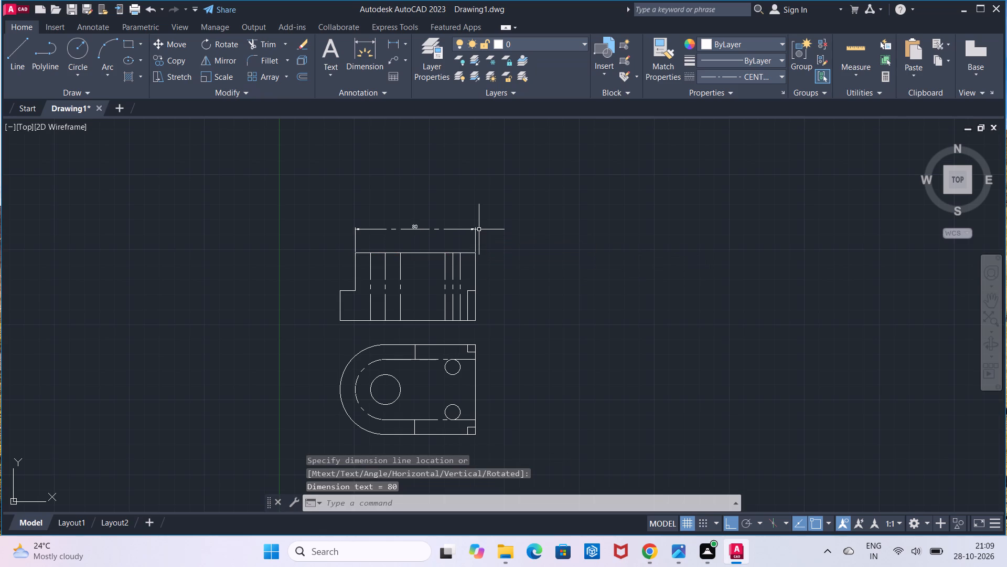
Add a vertical linear dimension for the stepped profile's full height, placed to the right of the view.
{"action": "scroll", "coordinate": [465, 248], "scroll_direction": "up", "scroll_amount": 1}
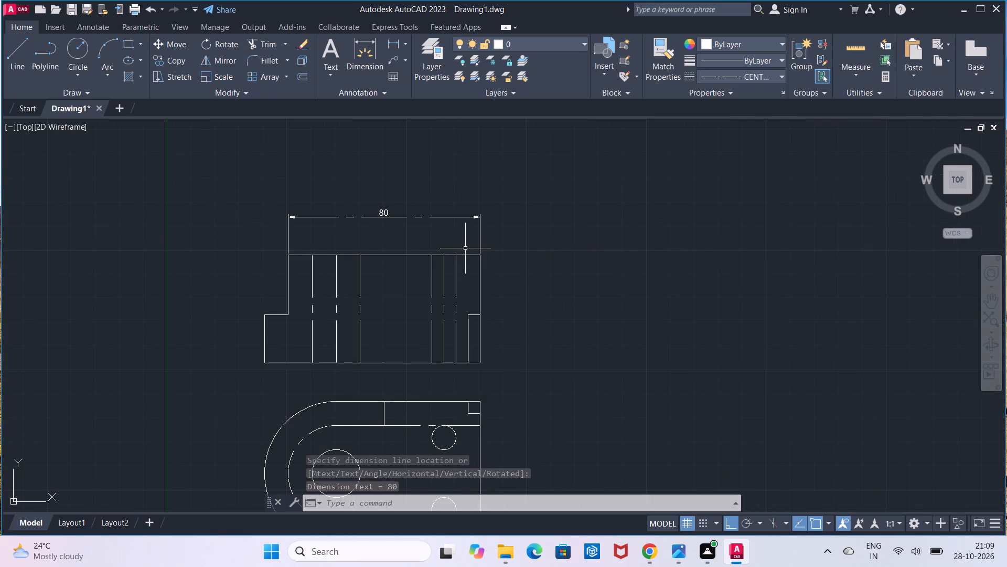
{"action": "middle_click_drag", "start_coordinate": [465, 248], "coordinate": [473, 186]}
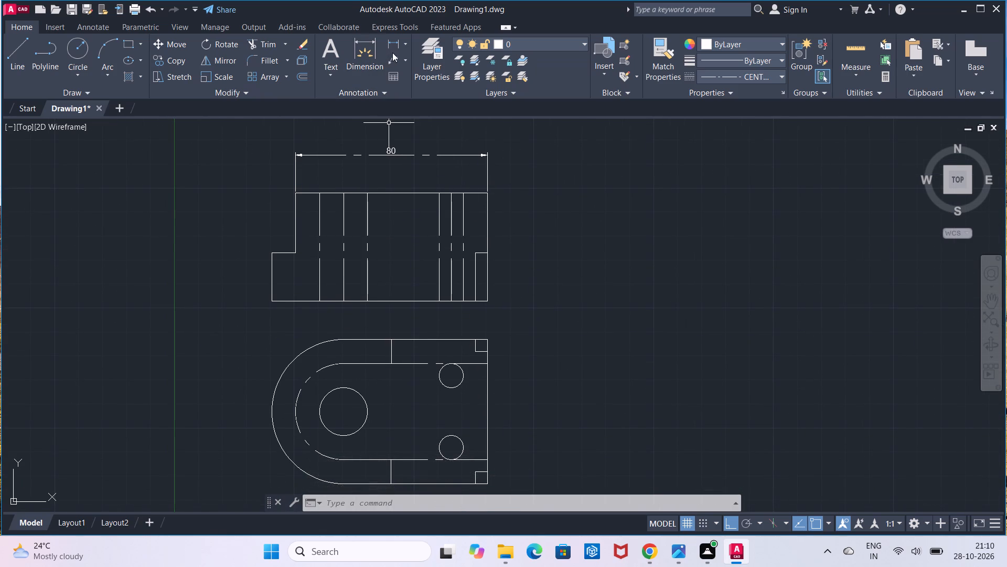
{"action": "left_click", "coordinate": [395, 44]}
{"action": "left_click", "coordinate": [486, 194]}
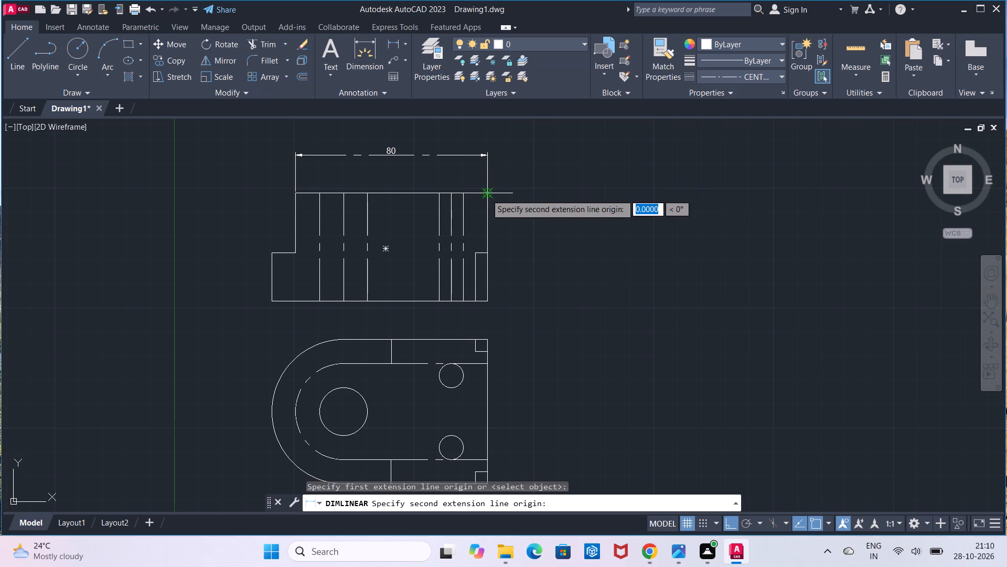
{"action": "left_click", "coordinate": [485, 300]}
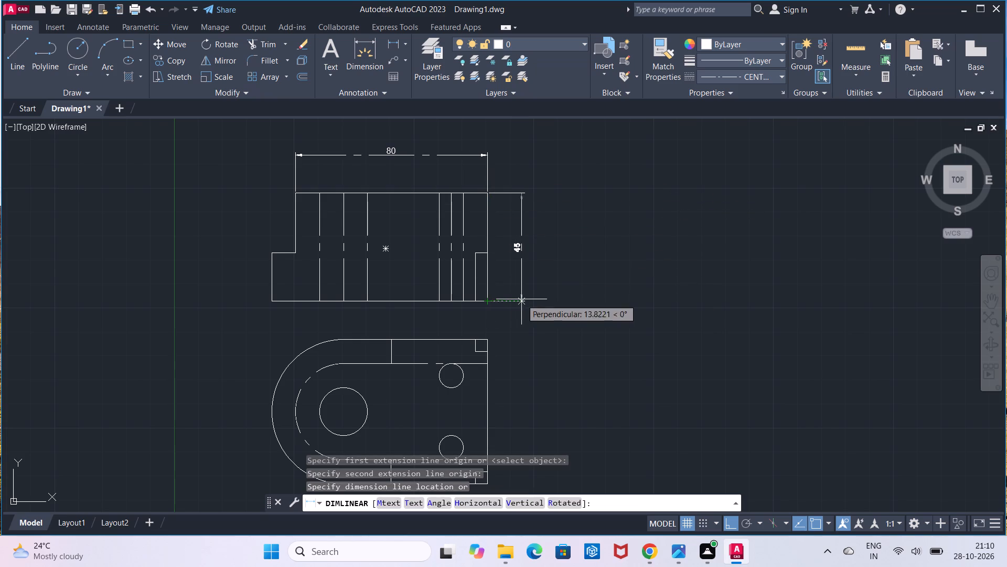
{"action": "left_click", "coordinate": [538, 299]}
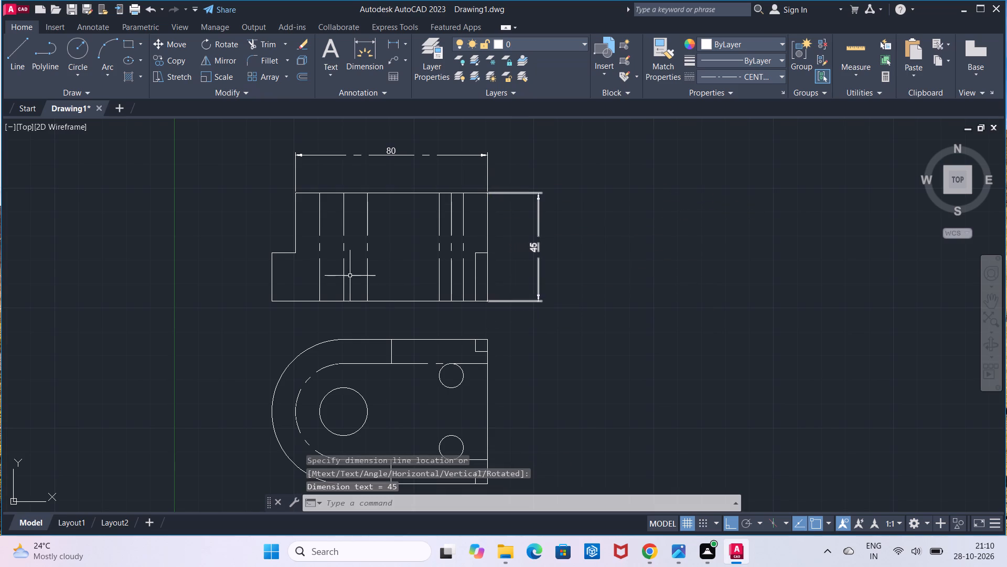
Add a vertical linear dimension for the height of the stepped profile's lower left step, placed left of the view.
{"action": "left_click", "coordinate": [396, 44]}
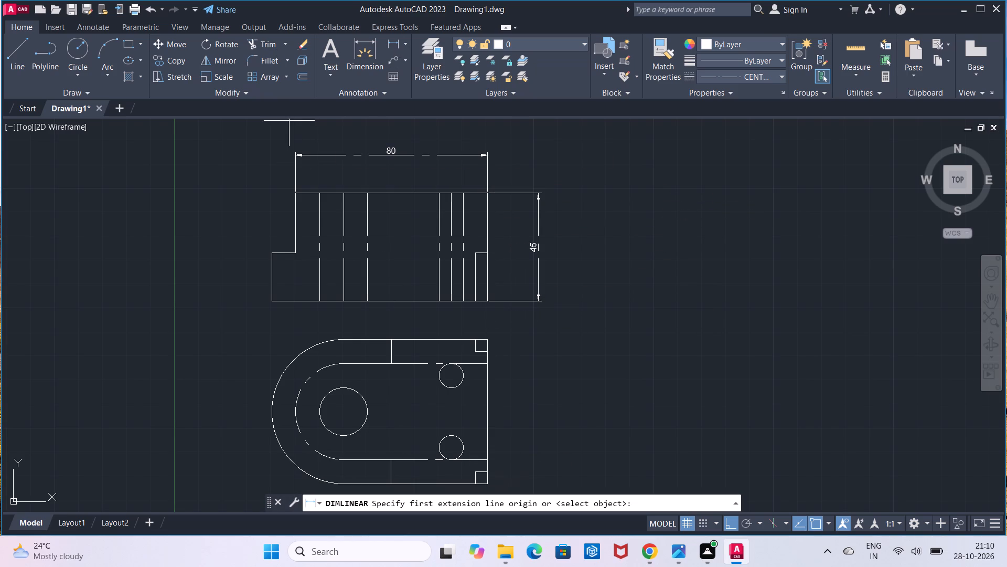
{"action": "left_click", "coordinate": [270, 255]}
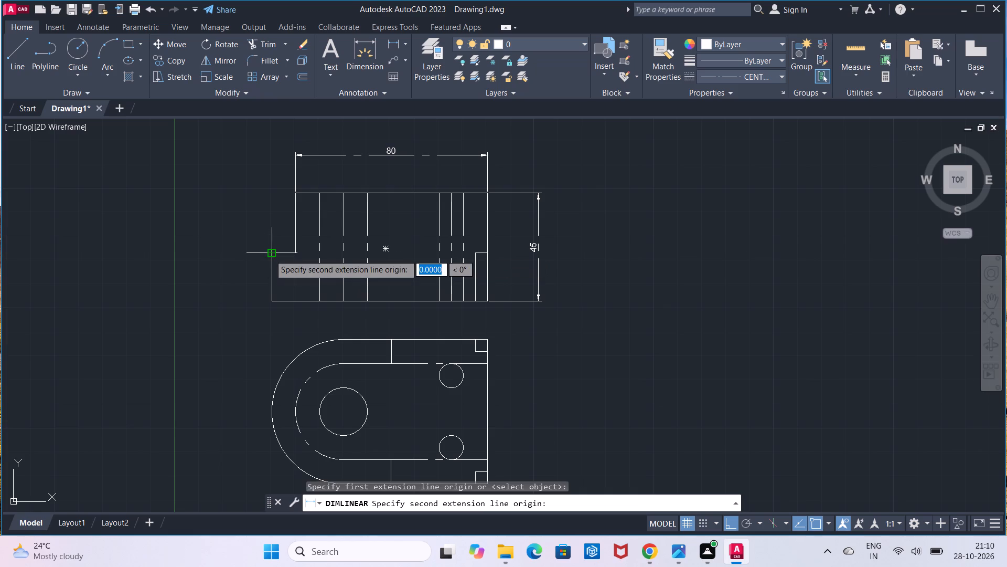
{"action": "left_click", "coordinate": [272, 302]}
{"action": "left_click", "coordinate": [247, 303]}
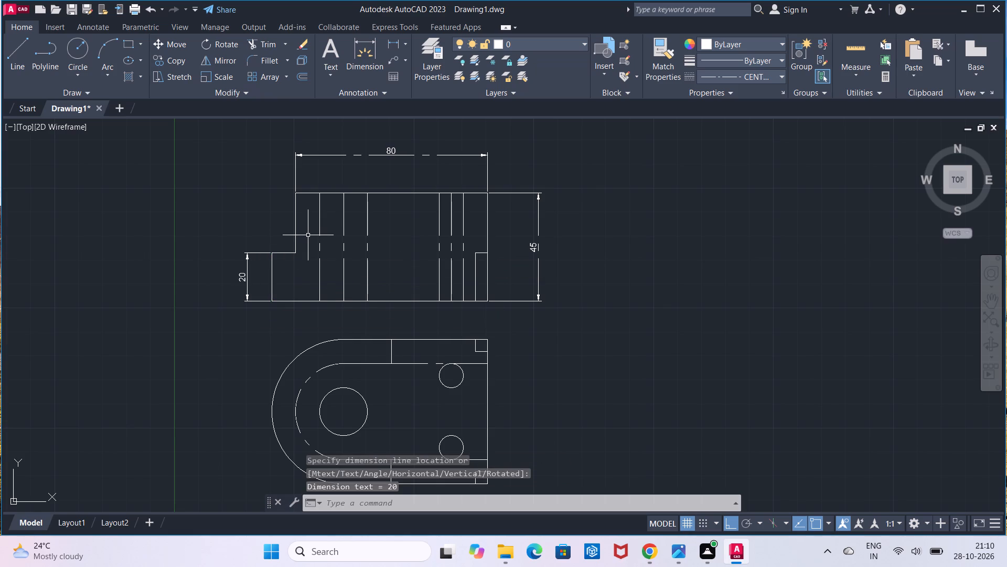
Add a vertical linear dimension for the small rectangle at the stepped profile's lower right corner, placed inside the full-height dimension.
{"action": "left_click", "coordinate": [389, 41]}
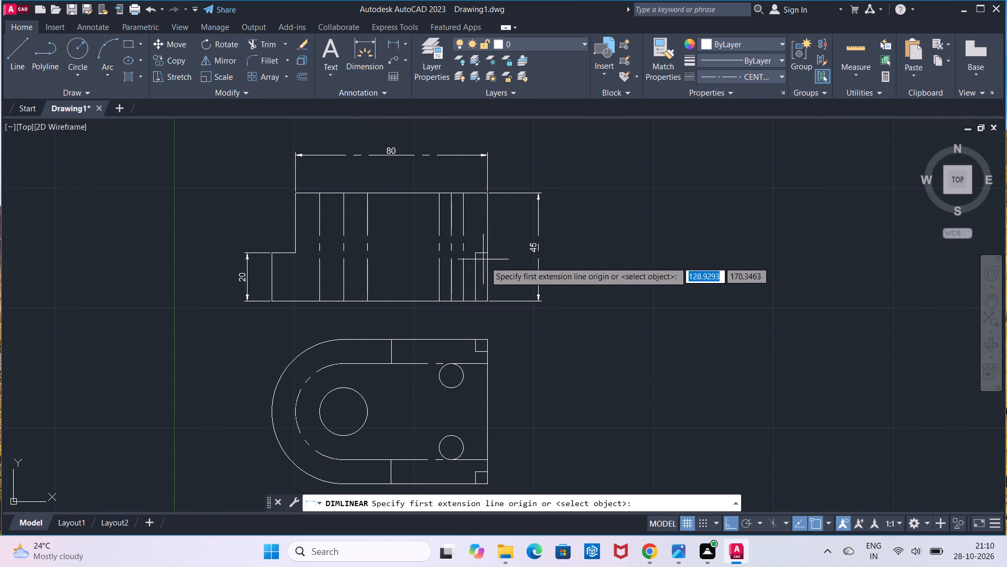
{"action": "left_click", "coordinate": [490, 255]}
{"action": "left_click", "coordinate": [486, 302]}
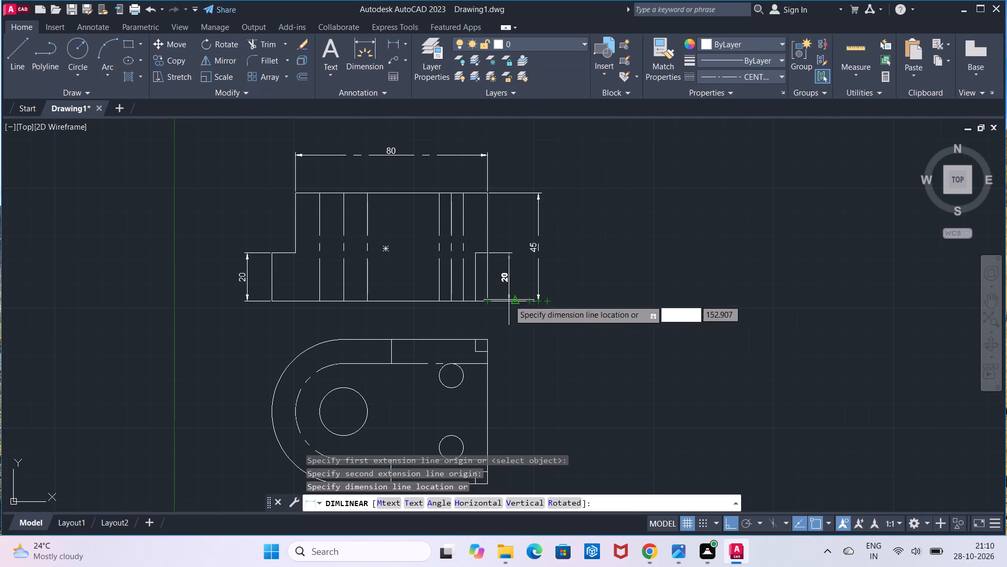
{"action": "left_click", "coordinate": [509, 299]}
Add a horizontal linear dimension for the width of the rounded body's upper corner square, placed just above it.
{"action": "middle_click_drag", "start_coordinate": [486, 351], "coordinate": [490, 267]}
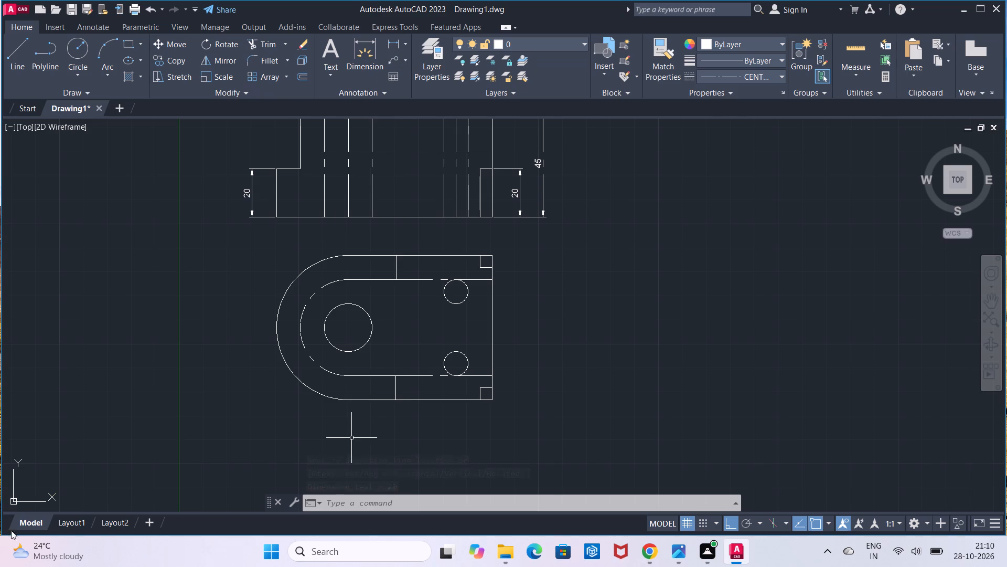
{"action": "left_click", "coordinate": [393, 44]}
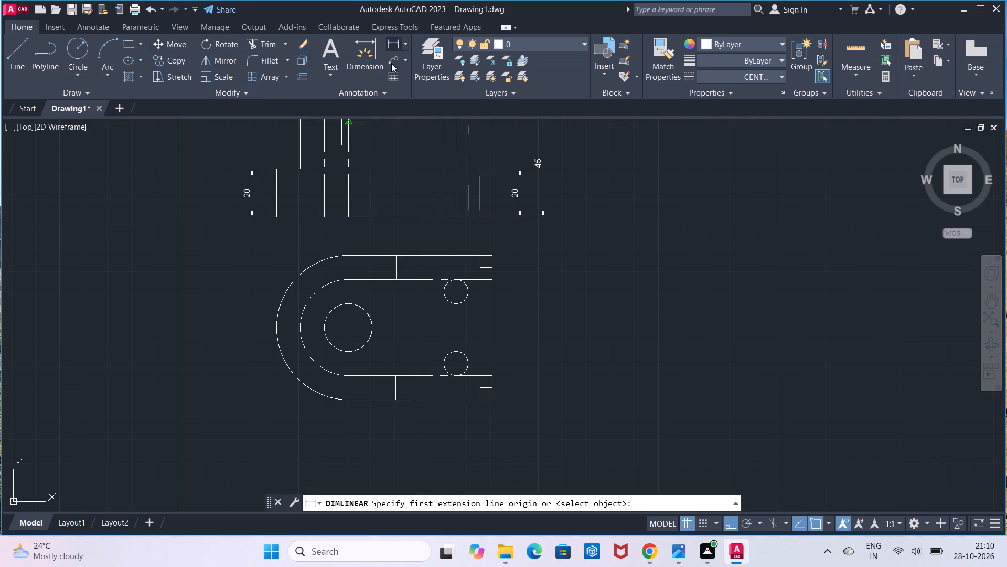
{"action": "left_click", "coordinate": [477, 257]}
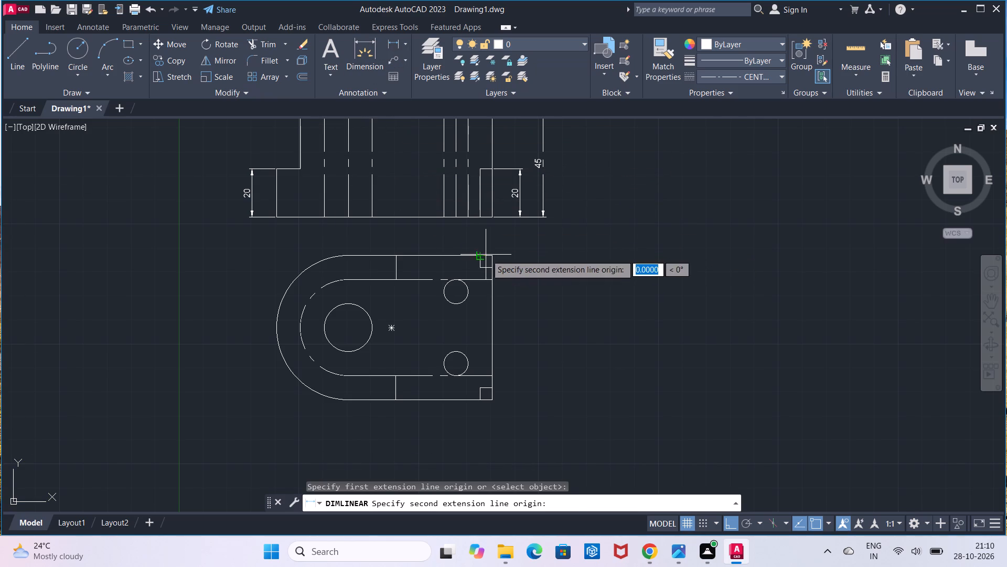
{"action": "left_click", "coordinate": [490, 255]}
{"action": "left_click", "coordinate": [491, 235]}
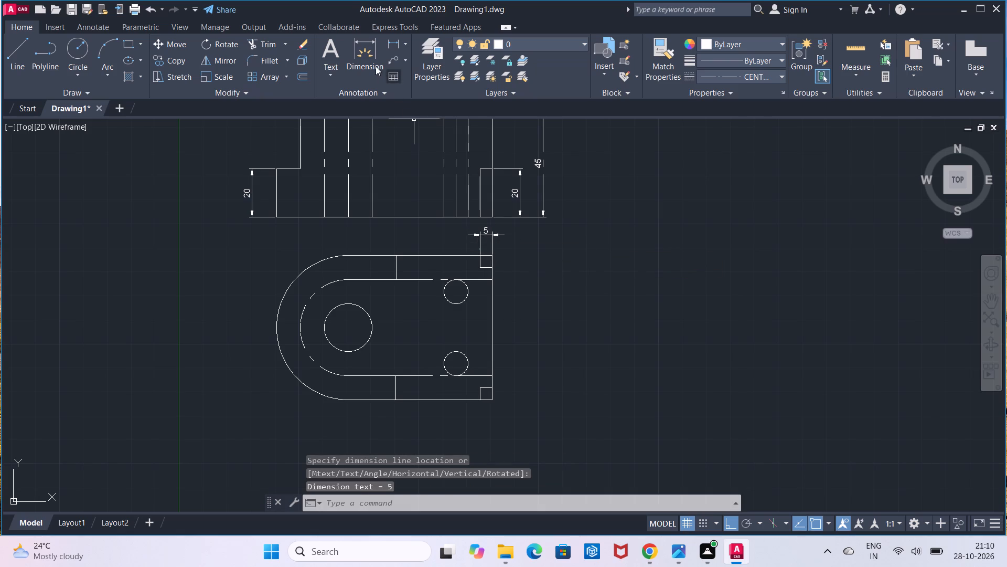
Add a vertical linear dimension for the height of the rounded body's lower corner square, placed just to its right.
{"action": "left_click", "coordinate": [390, 43]}
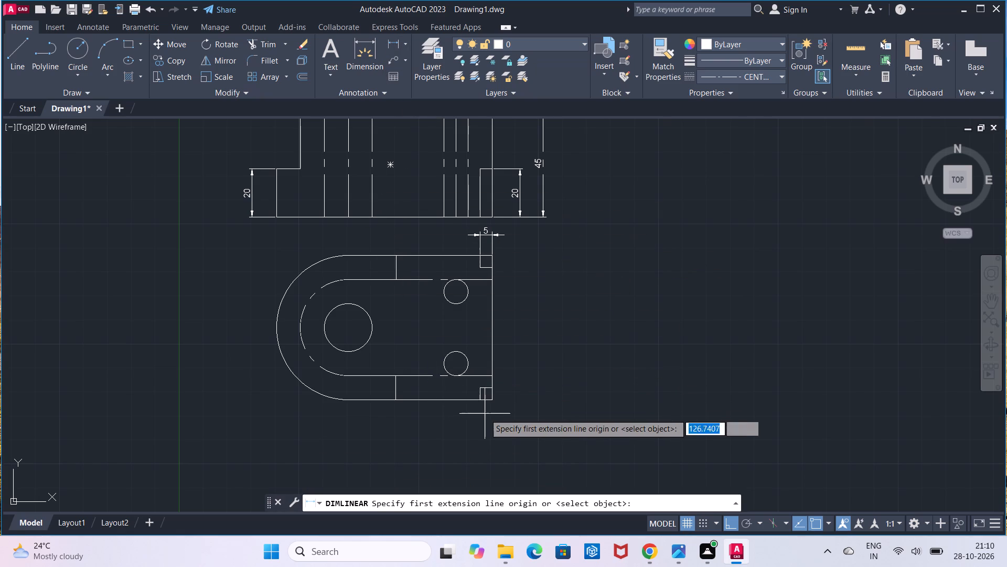
{"action": "left_click", "coordinate": [491, 392]}
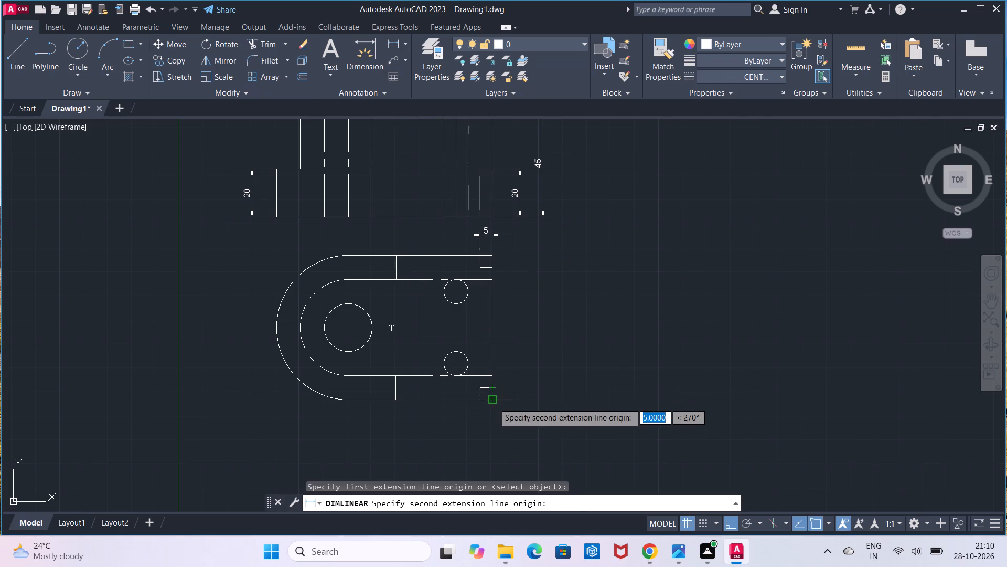
{"action": "left_click", "coordinate": [494, 403]}
{"action": "left_click", "coordinate": [521, 402]}
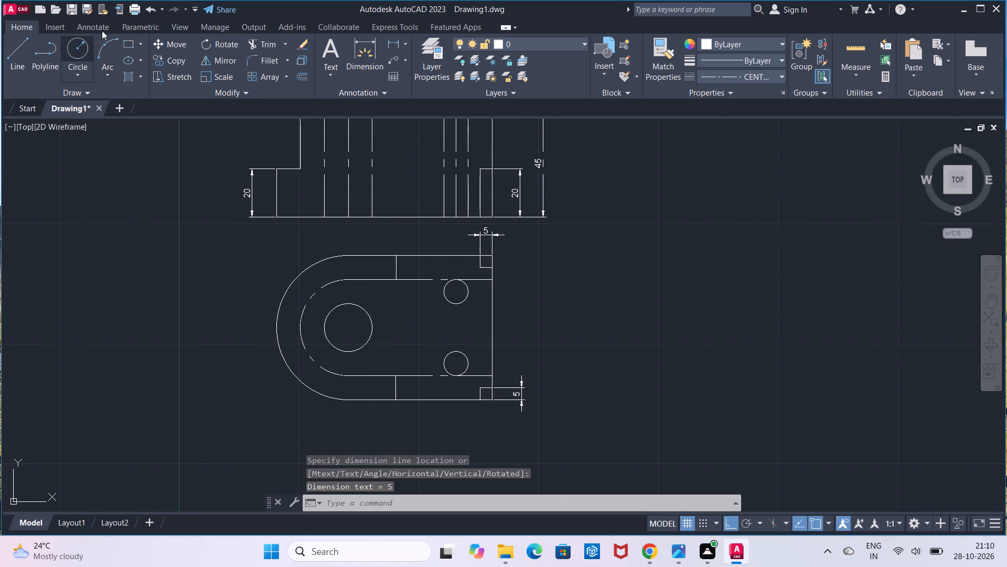
Add a vertical linear dimension for the rounded body's full height, placed to the right beyond the corner square's dimension.
{"action": "left_click", "coordinate": [393, 43]}
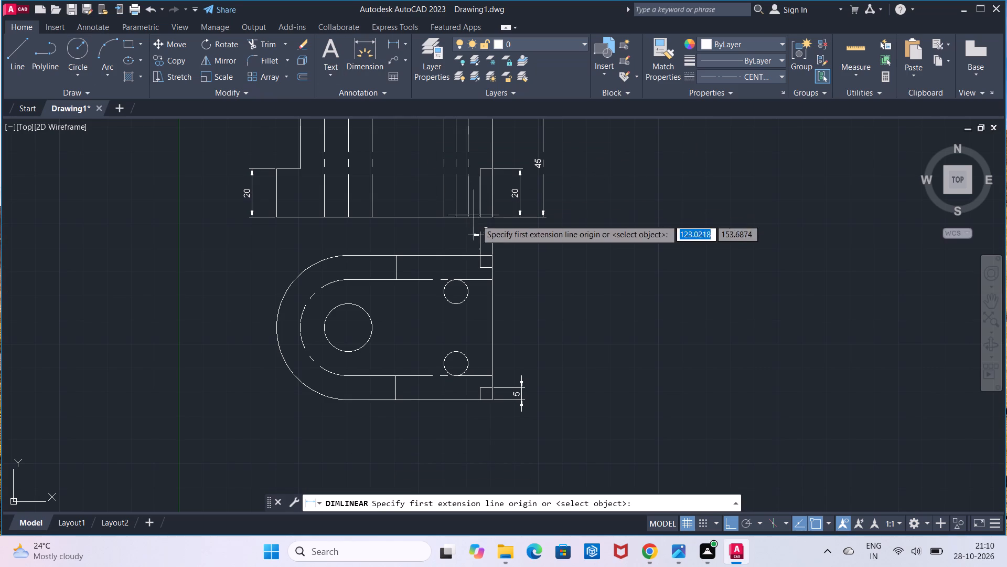
{"action": "left_click", "coordinate": [492, 257]}
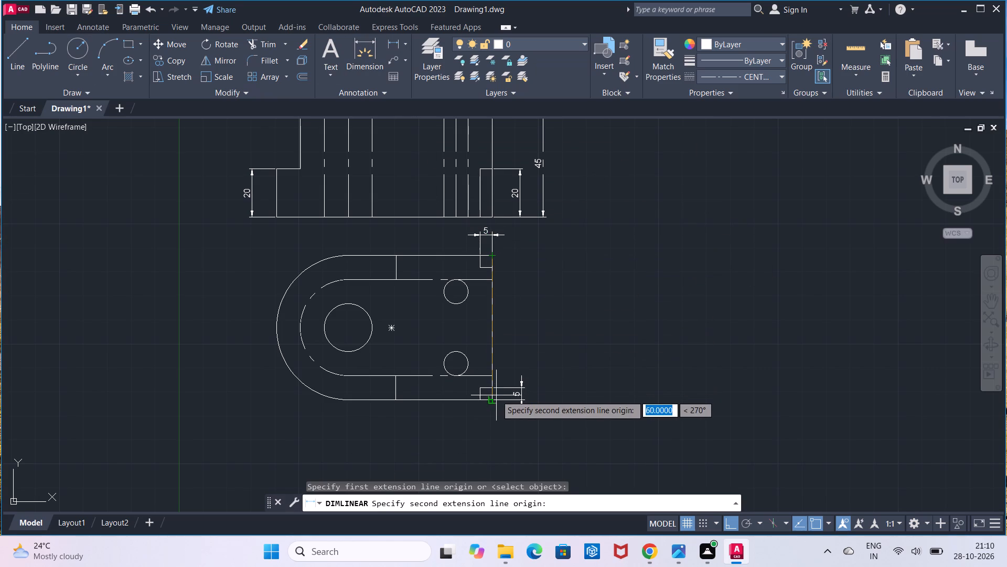
{"action": "left_click", "coordinate": [495, 396]}
{"action": "left_click", "coordinate": [560, 402]}
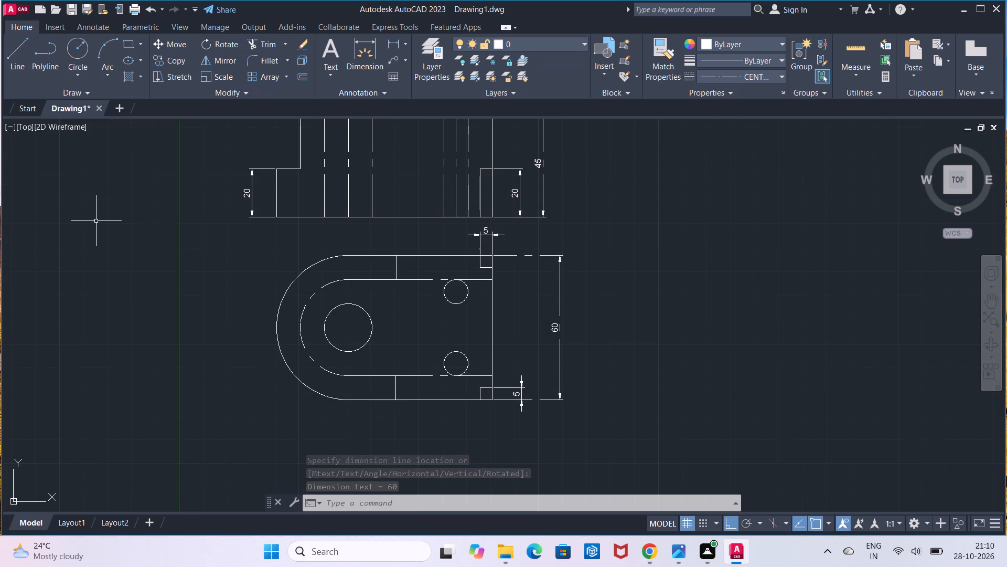
Add a radius dimension to the rounded body's outer arc, placed outside its upper left.
{"action": "left_click", "coordinate": [408, 48]}
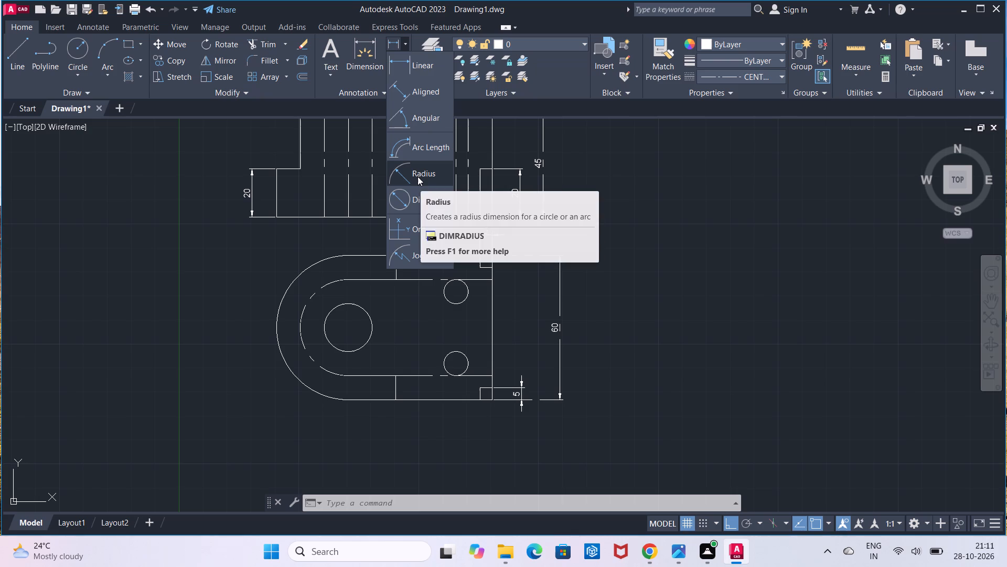
{"action": "left_click", "coordinate": [290, 288]}
{"action": "left_click", "coordinate": [273, 256]}
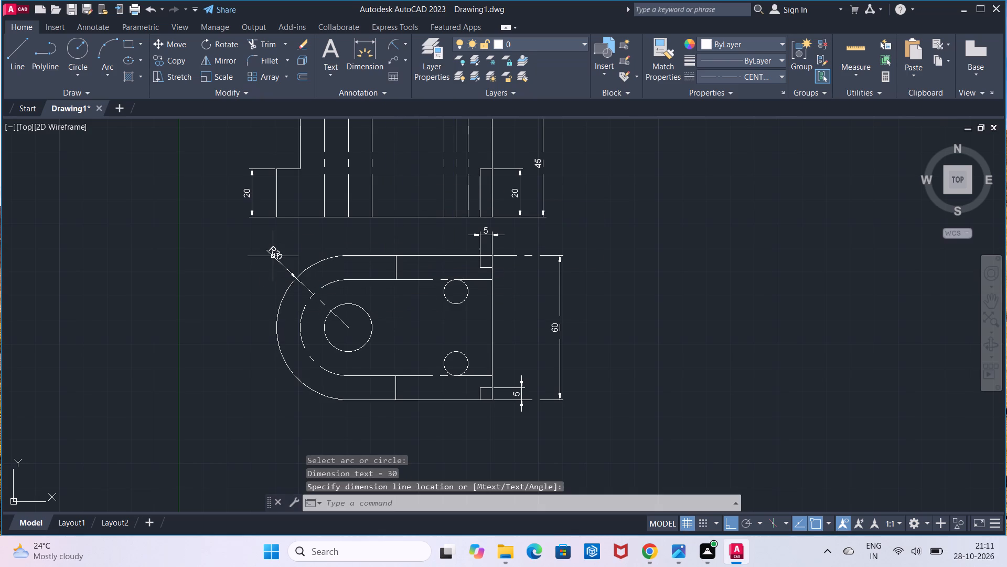
Change the linetype of the inner U-shaped outline in the rounded body to ByLayer.
{"action": "left_click", "coordinate": [342, 376]}
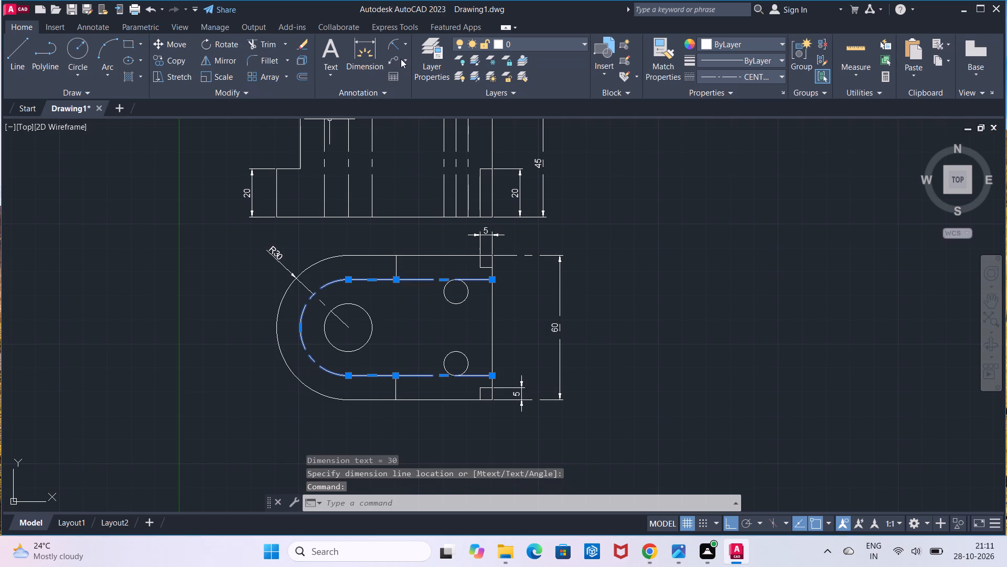
{"action": "left_click", "coordinate": [285, 47]}
{"action": "left_click", "coordinate": [717, 171]}
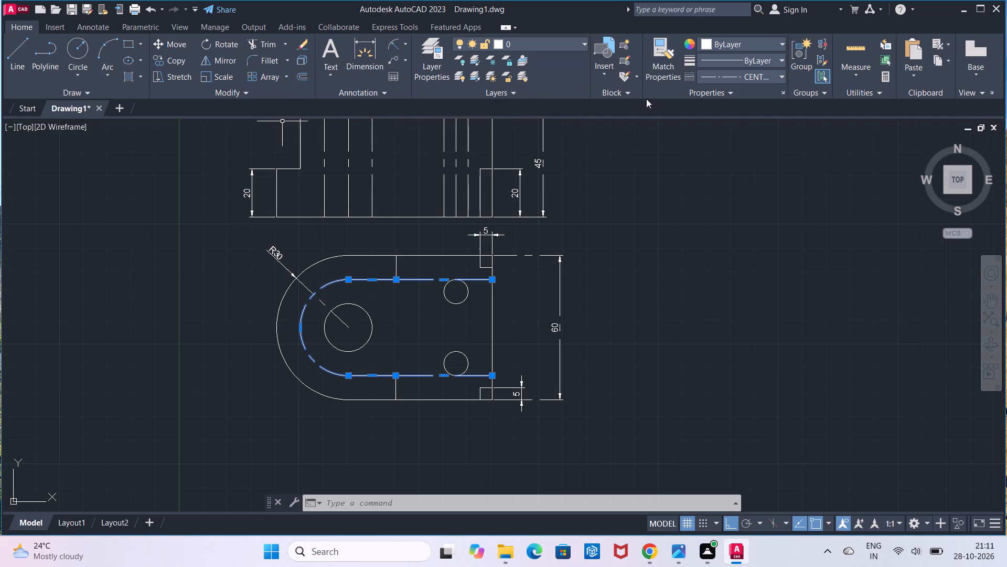
{"action": "left_click", "coordinate": [715, 82]}
{"action": "left_click", "coordinate": [715, 94]}
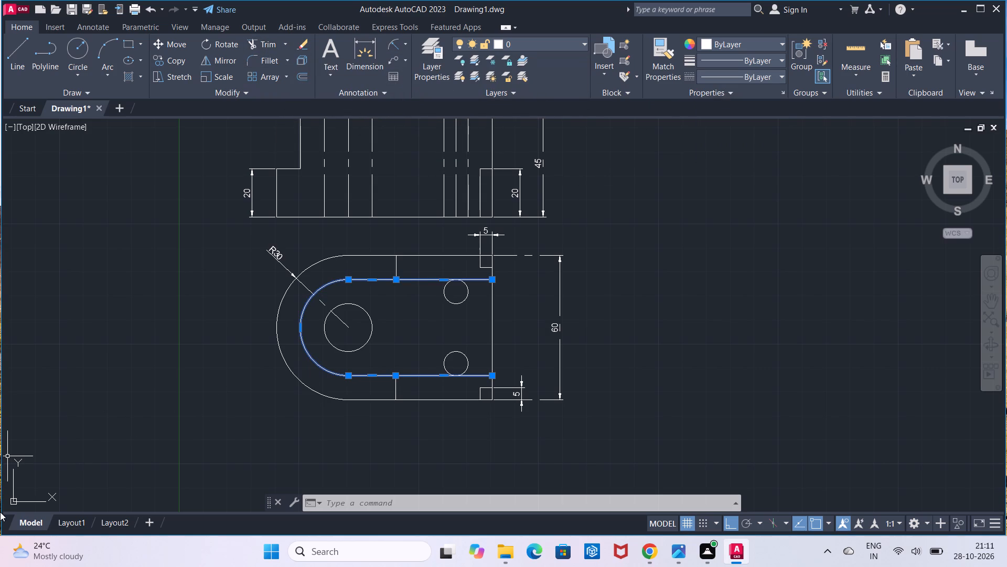
{"action": "key", "text": "Escape"}
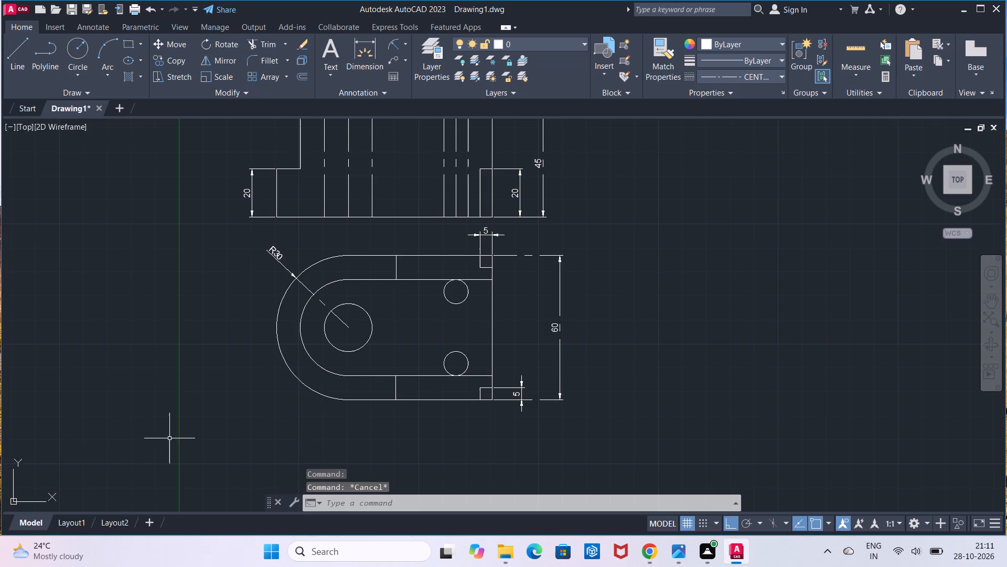
Add a radius dimension to the inner U outline's arc, placed outside the body's lower left.
{"action": "left_click", "coordinate": [390, 43]}
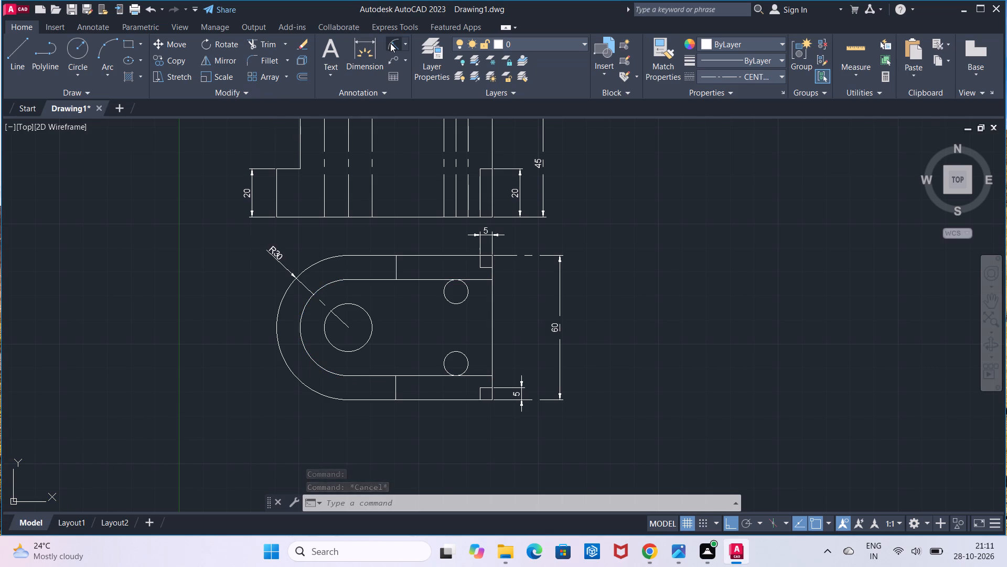
{"action": "left_click", "coordinate": [305, 350]}
{"action": "left_click", "coordinate": [254, 369]}
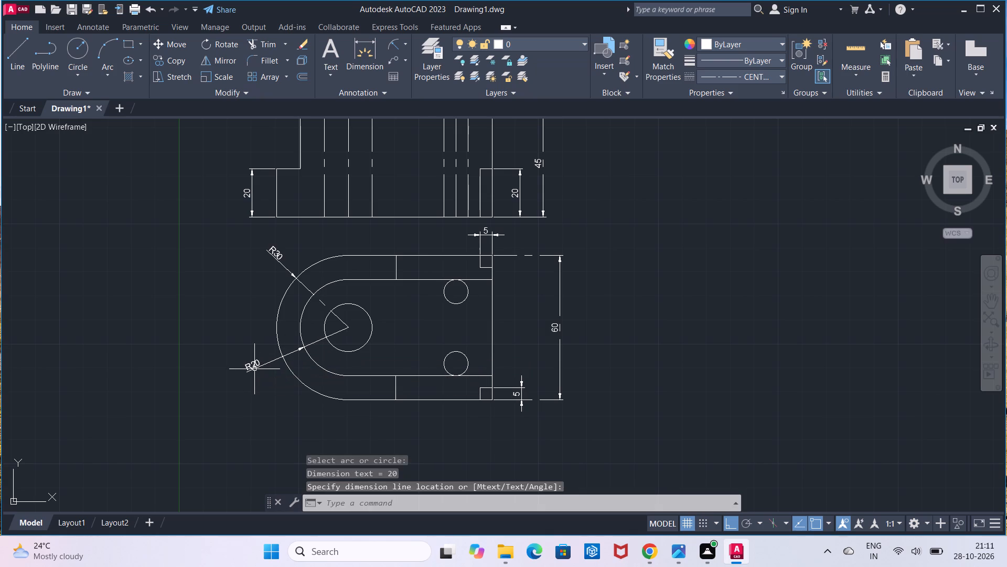
Add a diameter dimension to the large bore in the rounded body, placed outside left between the two radius dimensions.
{"action": "left_click", "coordinate": [409, 42]}
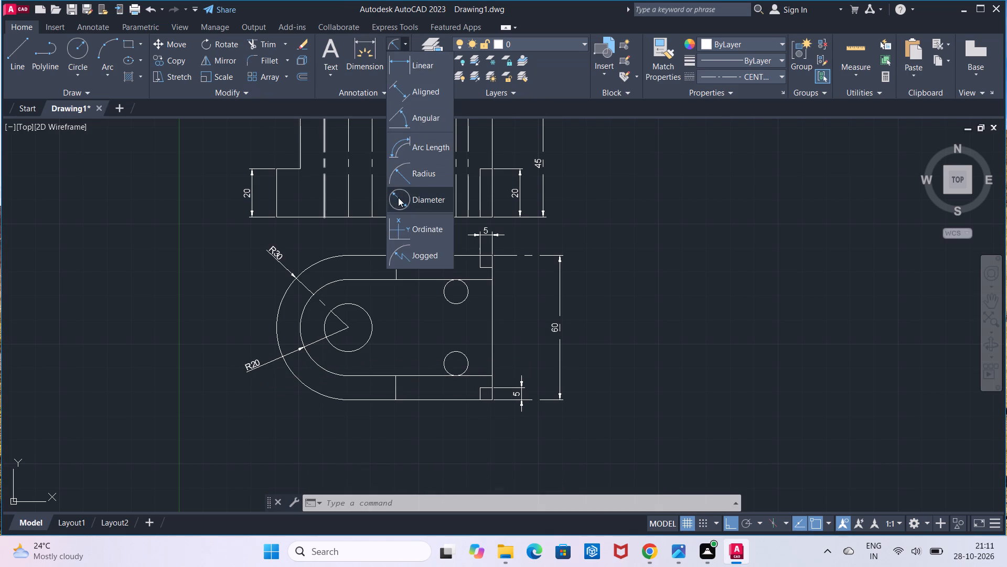
{"action": "left_click", "coordinate": [398, 197]}
{"action": "left_click", "coordinate": [363, 306]}
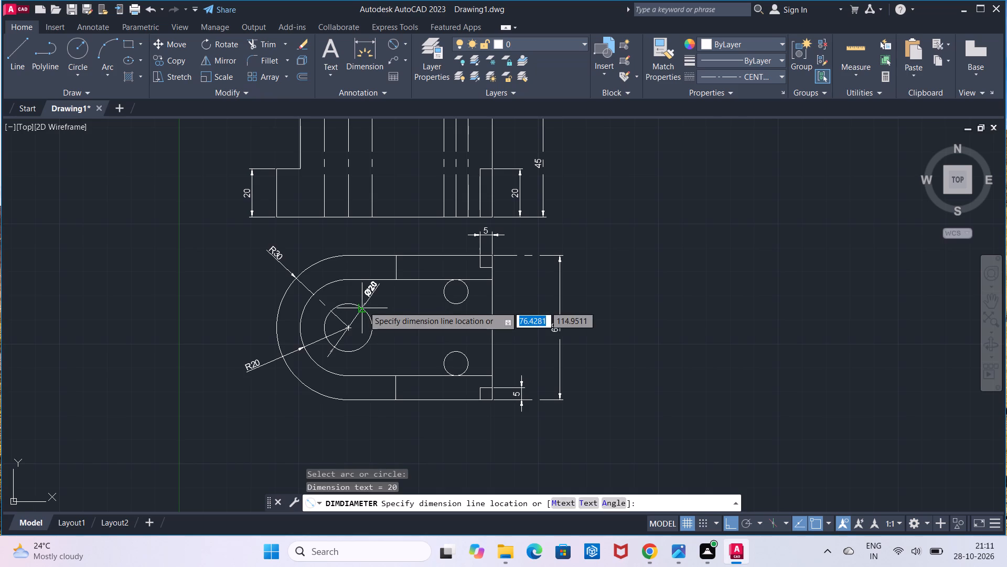
{"action": "left_click", "coordinate": [247, 293]}
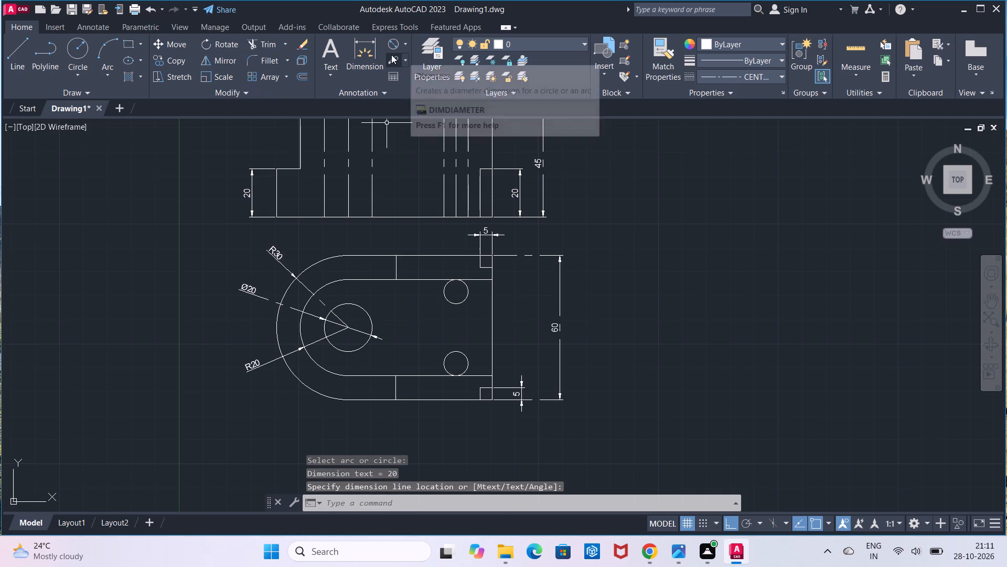
Trim the inner U outline's upper and lower straight lines from the short vertical step lines to the body's right edge.
{"action": "left_click", "coordinate": [285, 48]}
{"action": "left_click", "coordinate": [283, 72]}
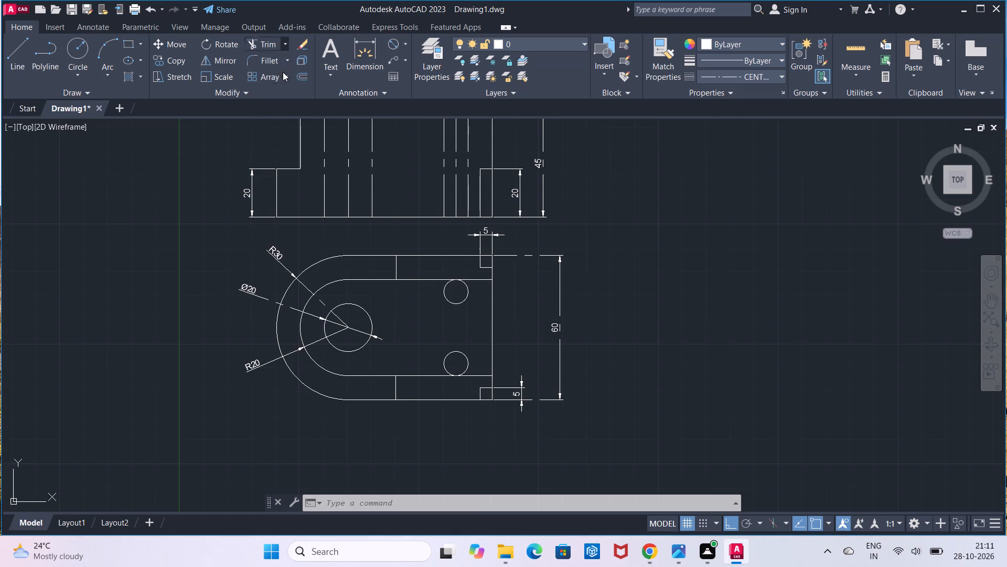
{"action": "left_click", "coordinate": [423, 280]}
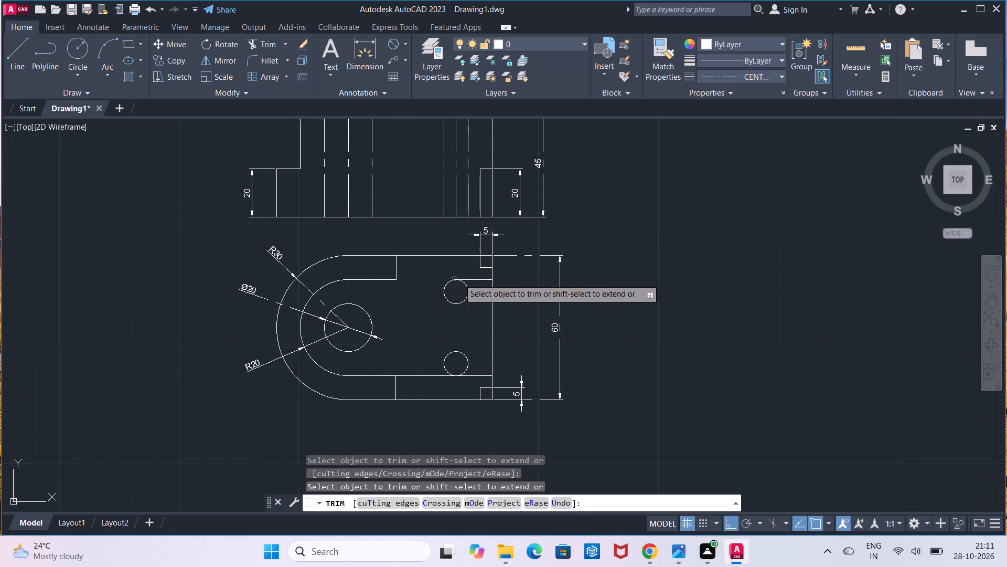
{"action": "left_click", "coordinate": [464, 278]}
{"action": "left_click", "coordinate": [481, 375]}
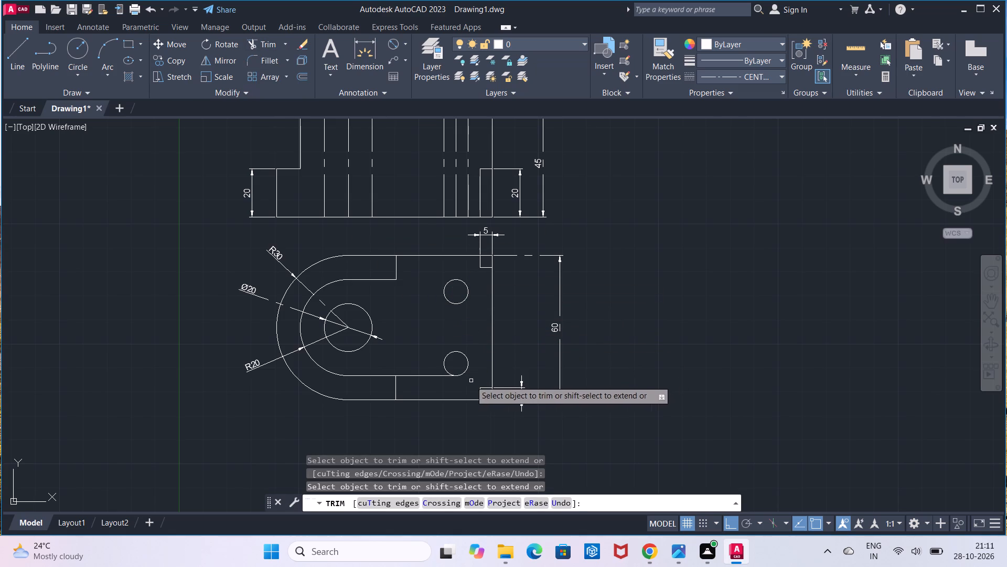
{"action": "left_click", "coordinate": [430, 375]}
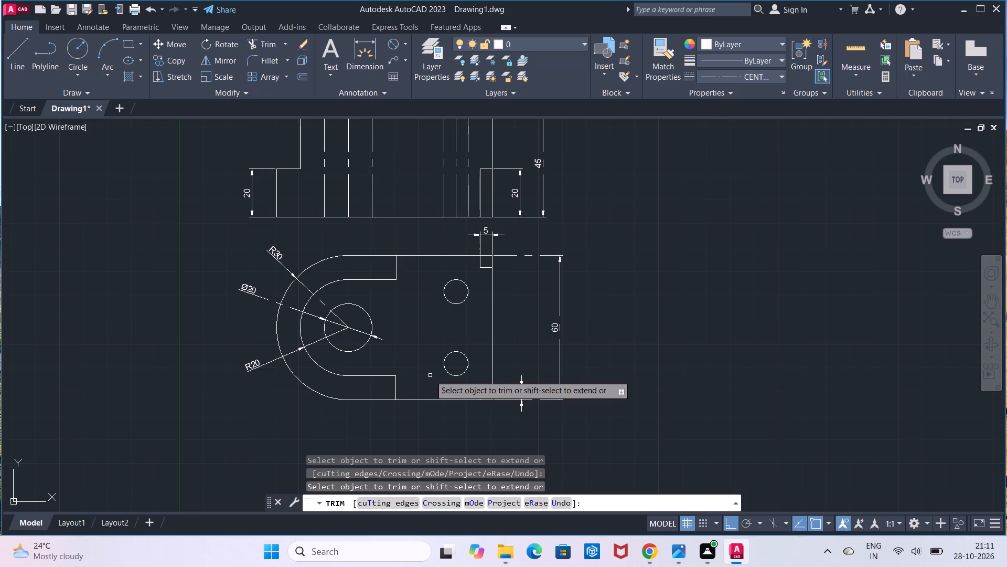
{"action": "key", "text": "Escape"}
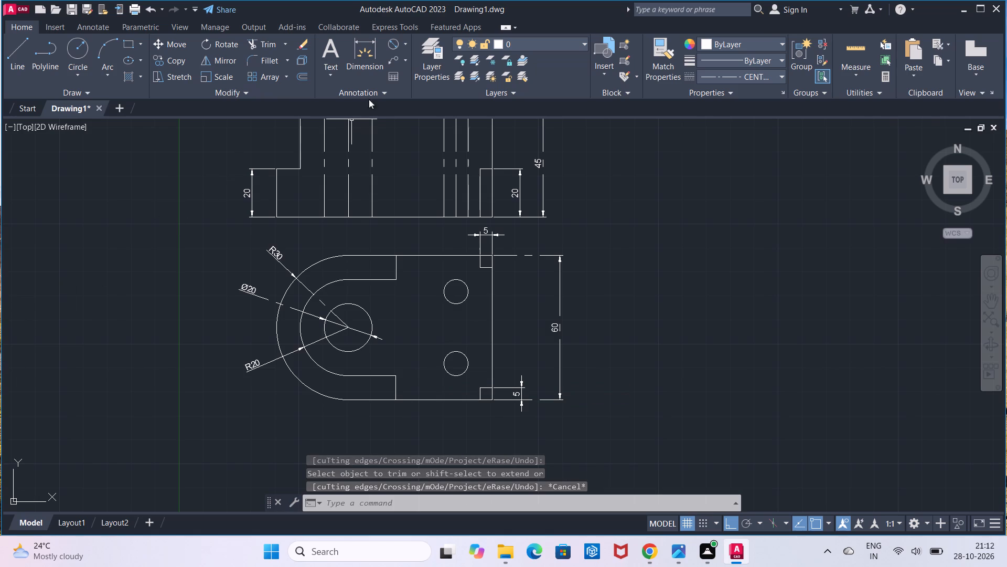
Add a diameter dimension to the lower small circle in the rounded body, placed inside the body to the circle's upper left.
{"action": "left_click", "coordinate": [405, 50]}
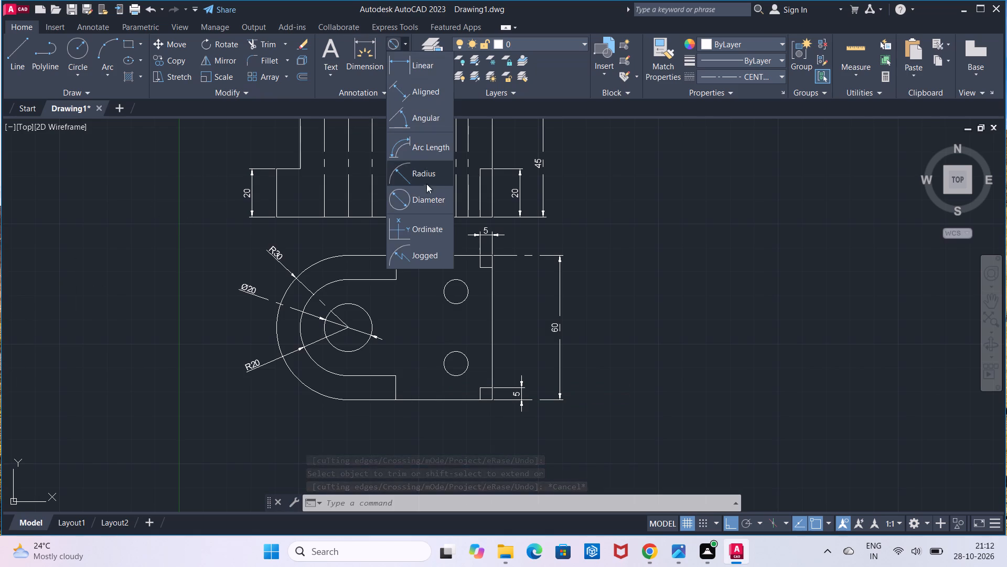
{"action": "left_click", "coordinate": [427, 199]}
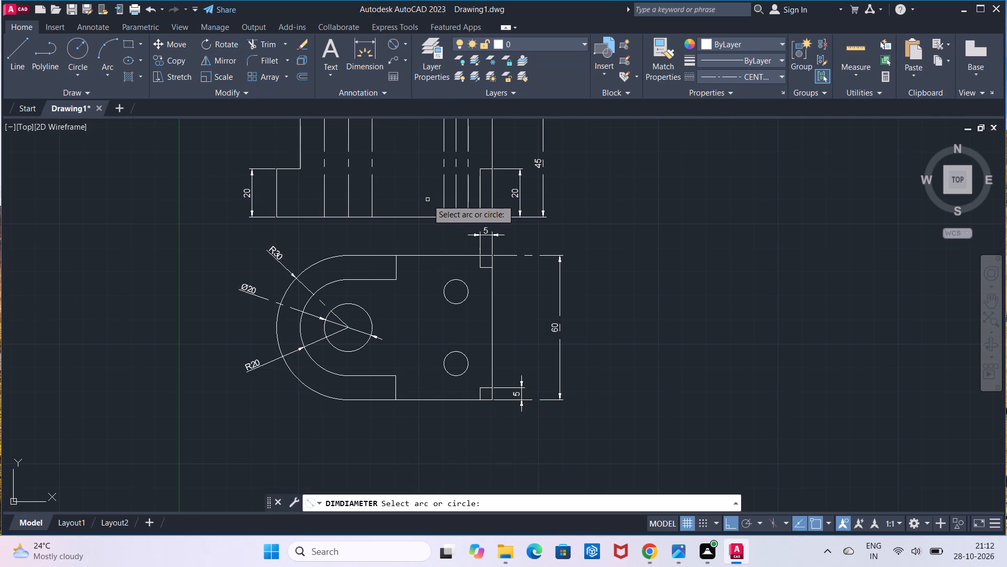
{"action": "left_click", "coordinate": [454, 353]}
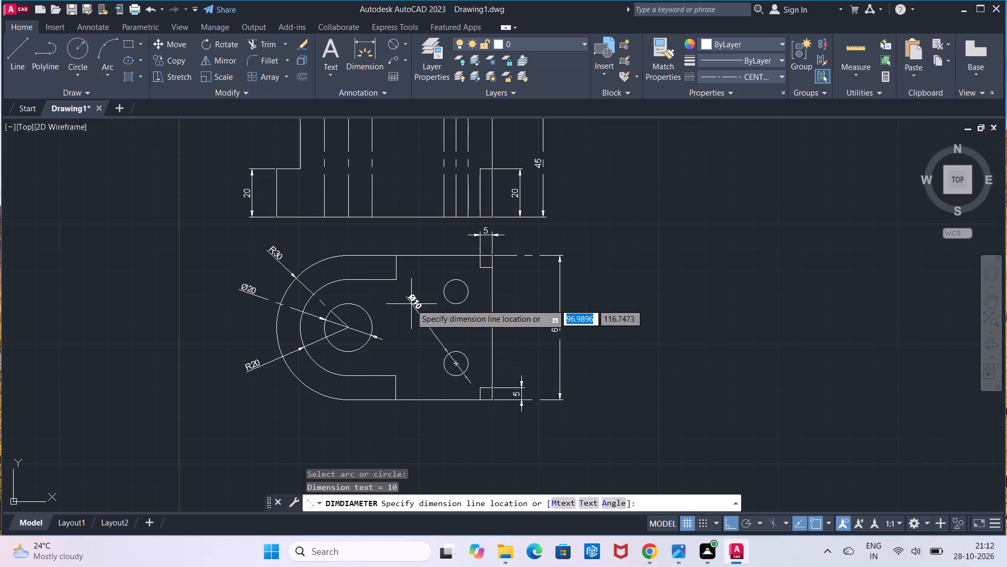
{"action": "left_click", "coordinate": [411, 304]}
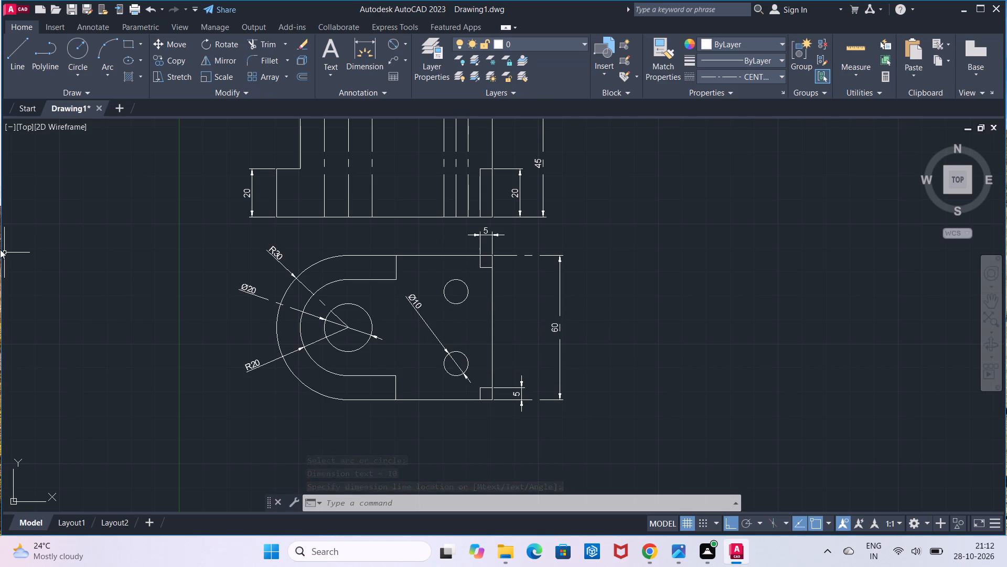
Set the drawing units' length precision to 0.
{"action": "scroll", "coordinate": [0, 249], "scroll_direction": "down", "scroll_amount": 3}
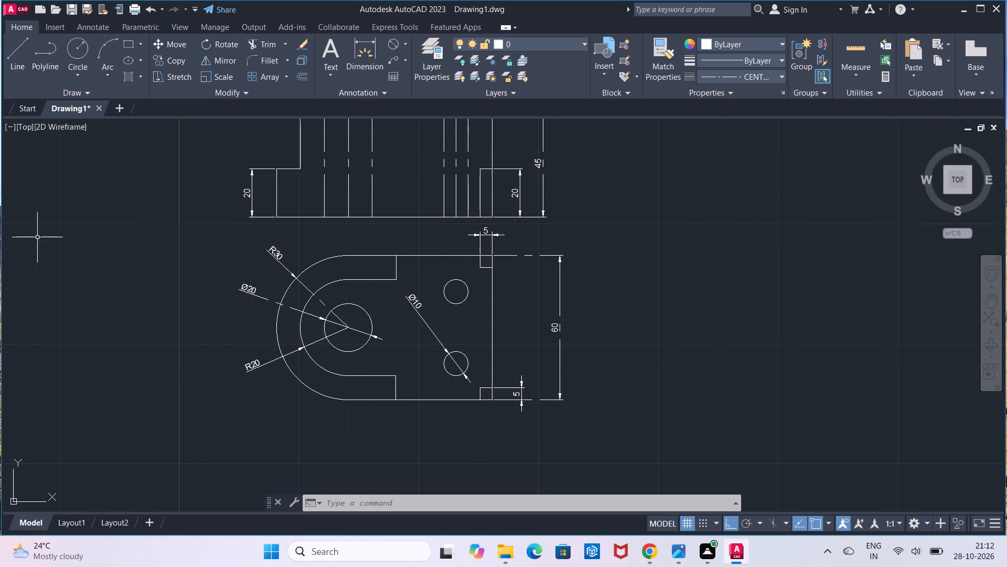
{"action": "scroll", "coordinate": [278, 275], "scroll_direction": "down", "scroll_amount": 2}
{"action": "middle_click_drag", "start_coordinate": [278, 275], "coordinate": [289, 286]}
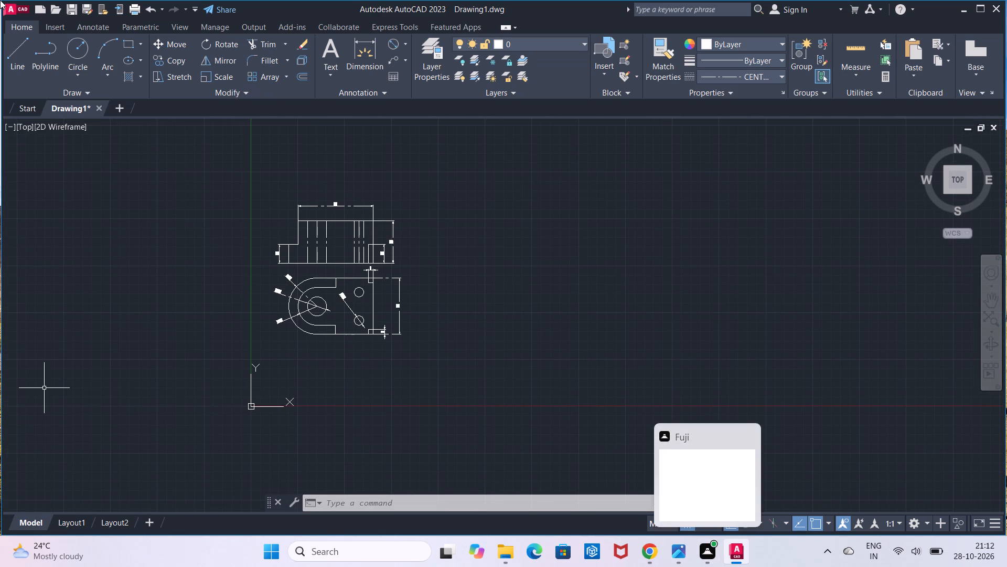
{"action": "left_click", "coordinate": [456, 509]}
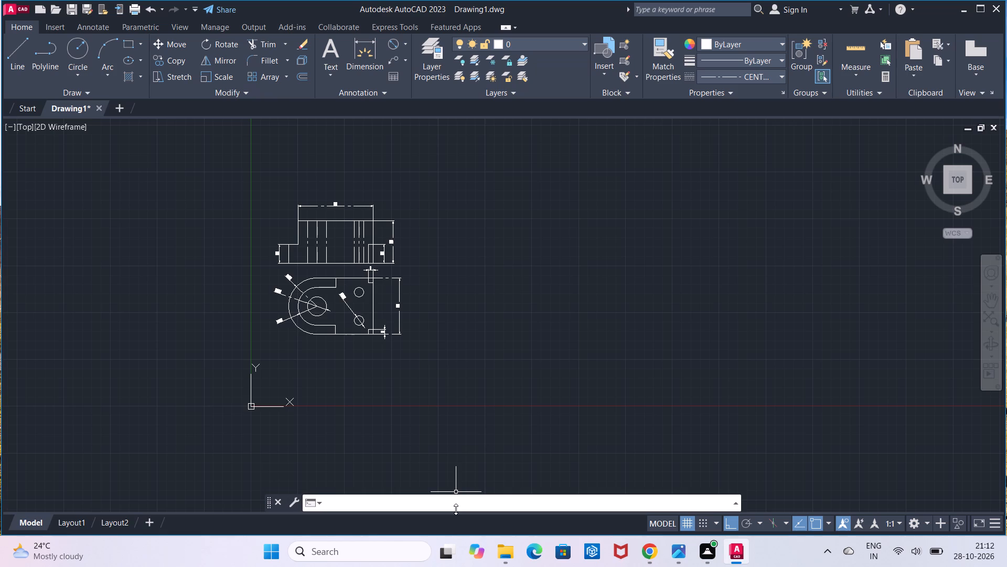
{"action": "type", "text": "unit"}
{"action": "left_click", "coordinate": [398, 441]}
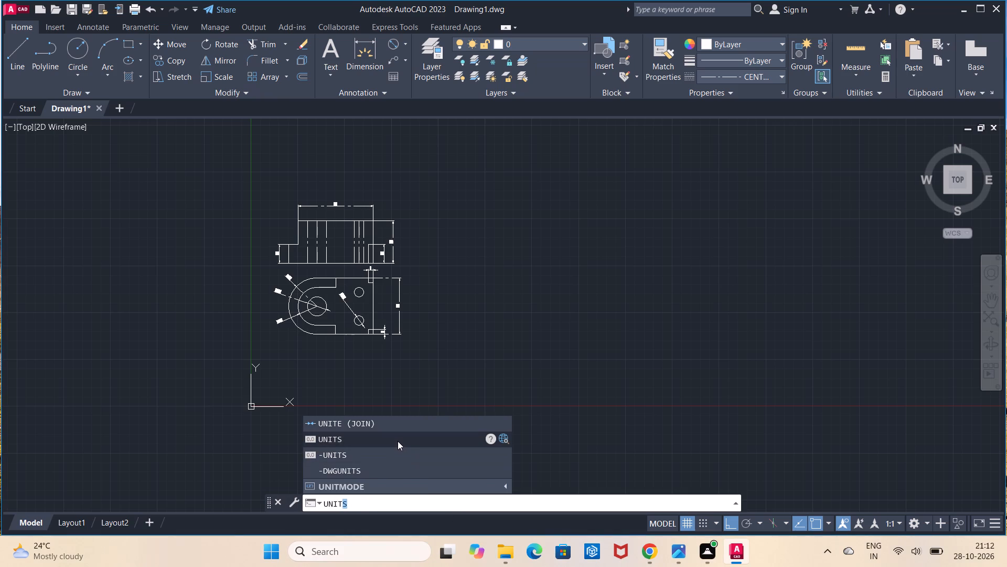
{"action": "left_click", "coordinate": [433, 205]}
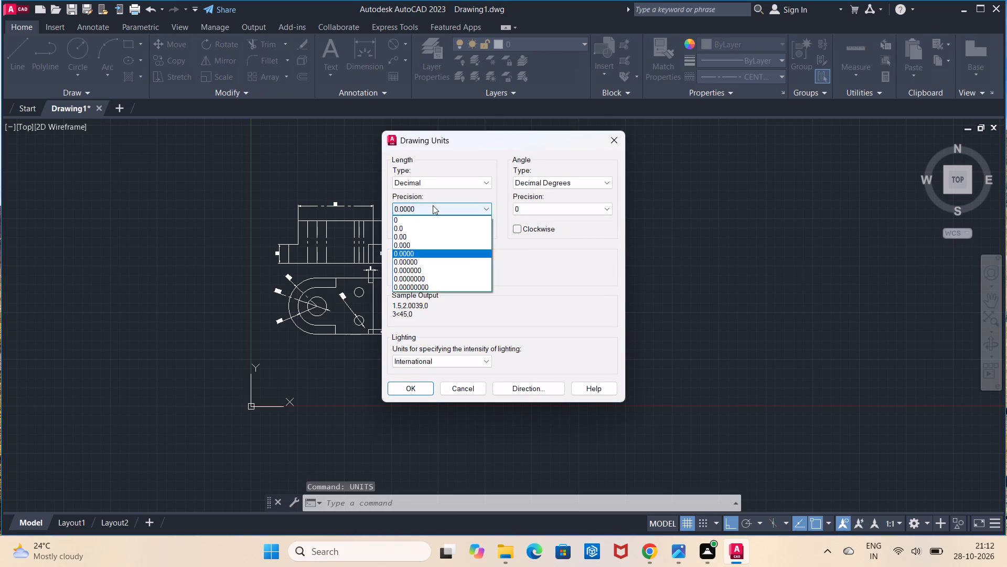
{"action": "left_click", "coordinate": [431, 222]}
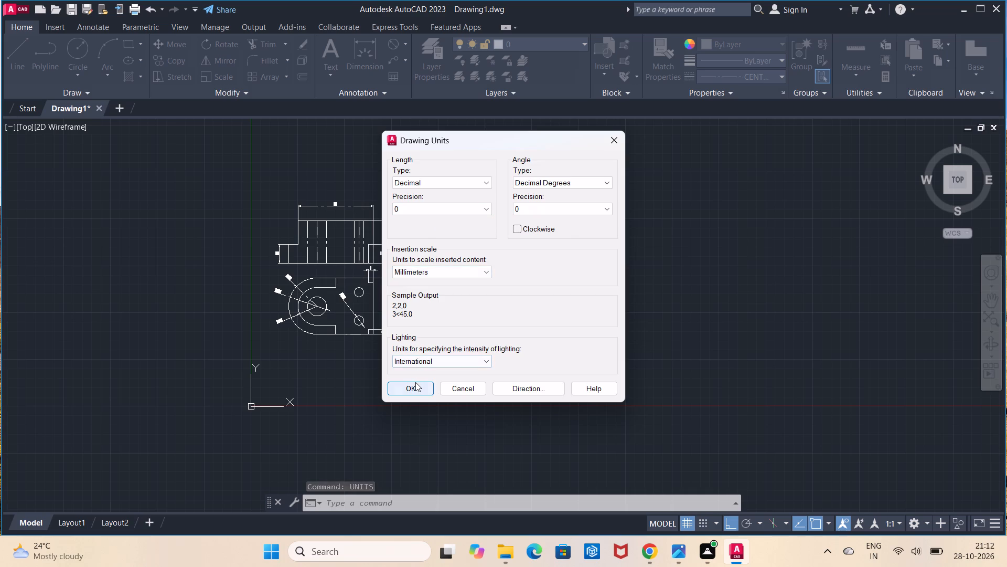
{"action": "left_click", "coordinate": [415, 382]}
Modify the ISO-25 dimension style to a text height of 6 and ISO standard text alignment.
{"action": "left_click", "coordinate": [406, 506]}
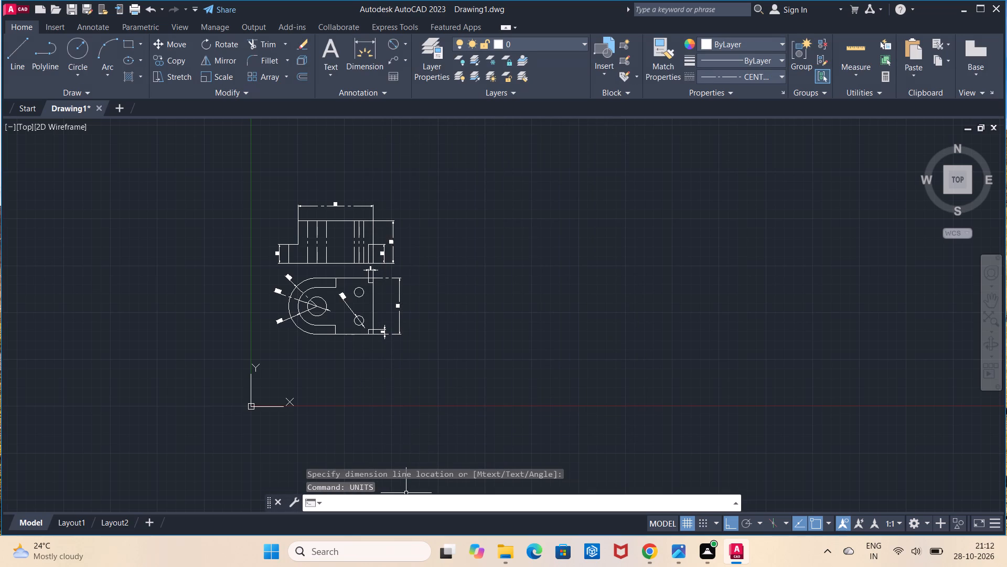
{"action": "key", "text": "d"}
{"action": "key", "text": "Return"}
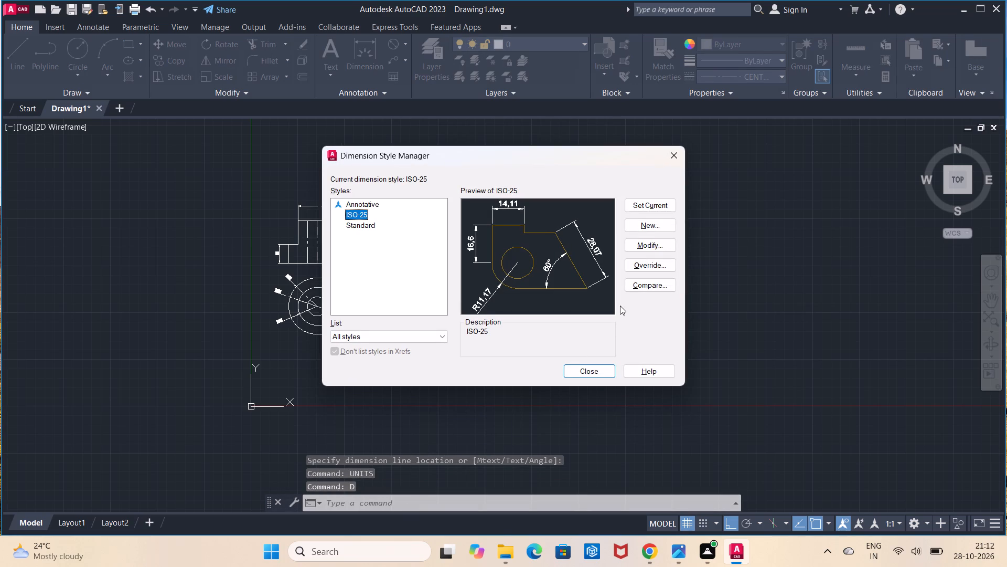
{"action": "left_click", "coordinate": [641, 247]}
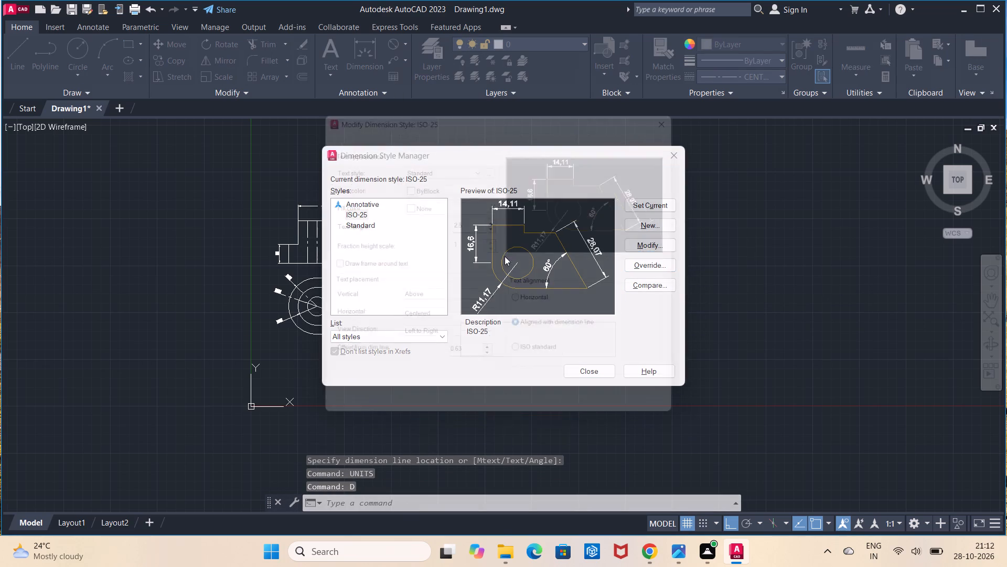
{"action": "left_click", "coordinate": [461, 219]}
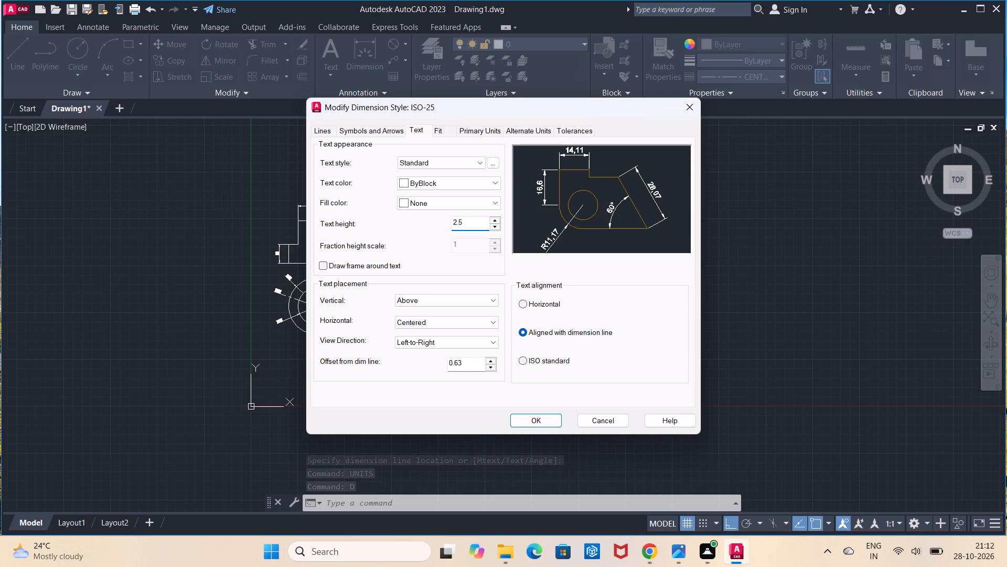
{"action": "key", "text": "BackSpace"}
{"action": "key", "text": "BackSpace"}
{"action": "key", "text": "BackSpace"}
{"action": "key", "text": "6"}
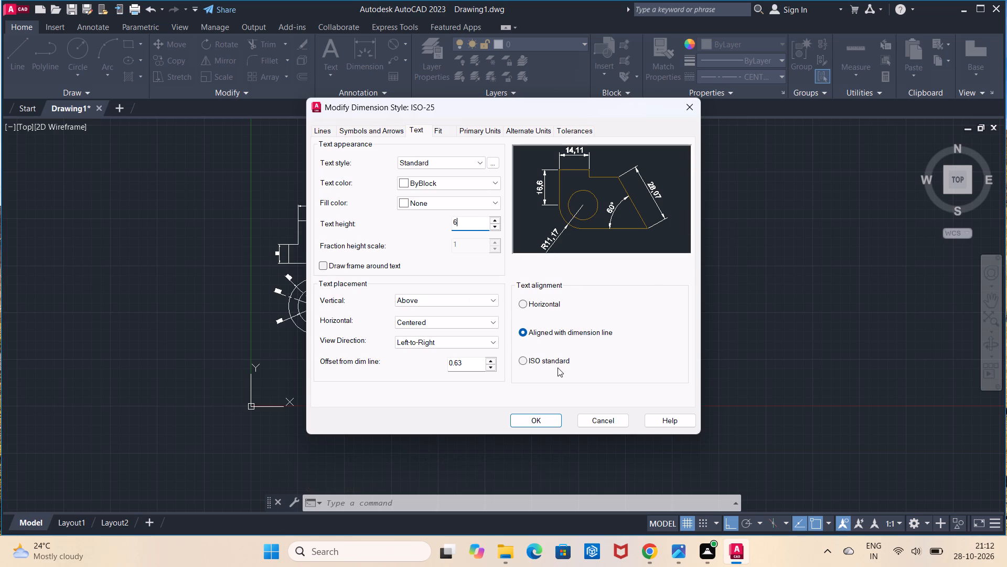
{"action": "left_click", "coordinate": [558, 359]}
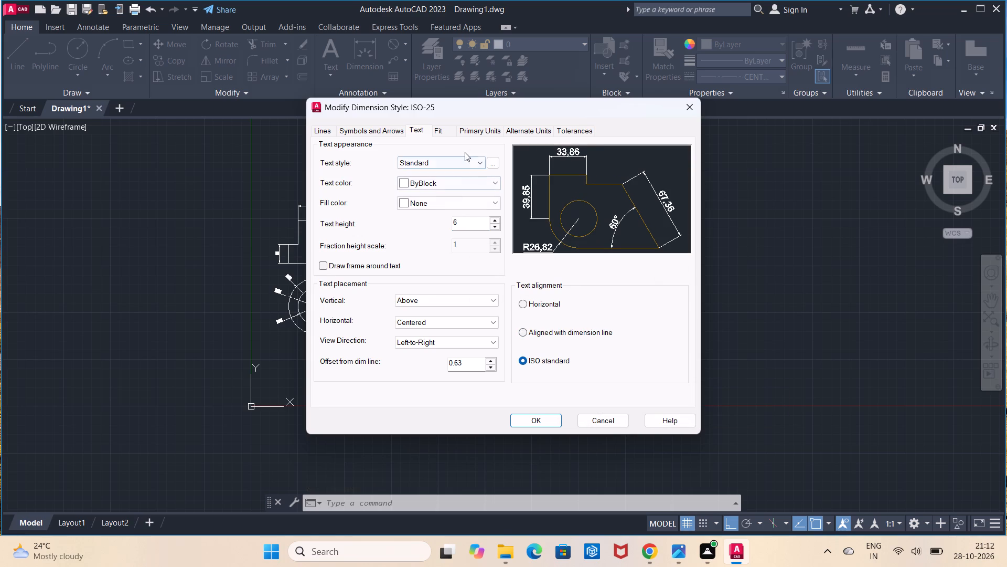
Set the ISO-25 style's linear dimension precision to 0 and make the style current.
{"action": "left_click", "coordinate": [477, 130]}
{"action": "left_click", "coordinate": [474, 180]}
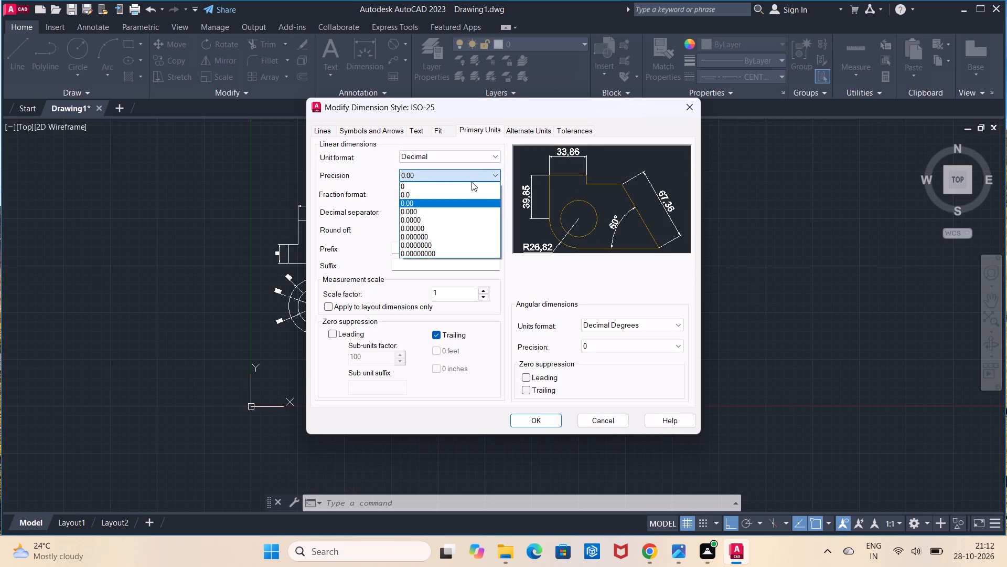
{"action": "left_click", "coordinate": [469, 185]}
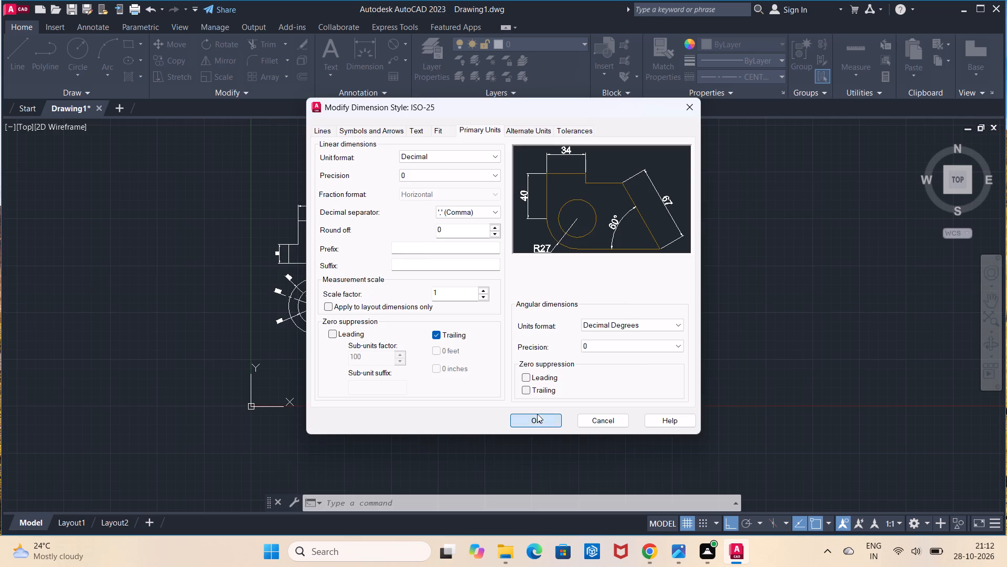
{"action": "left_click", "coordinate": [537, 414]}
{"action": "left_click", "coordinate": [639, 203]}
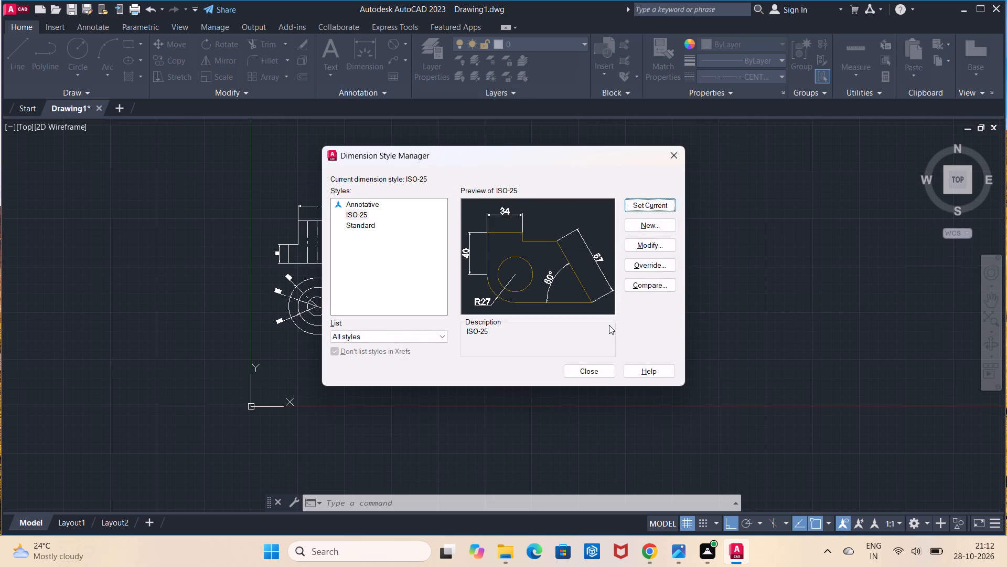
{"action": "left_click", "coordinate": [590, 371]}
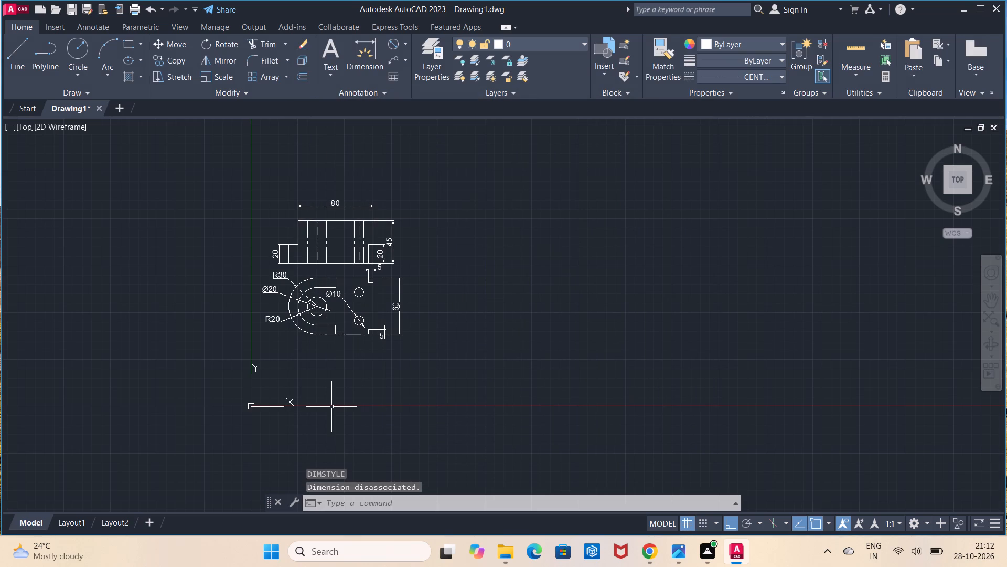
Turn off the command log file with LOGFILEOFF.
{"action": "left_click", "coordinate": [395, 508]}
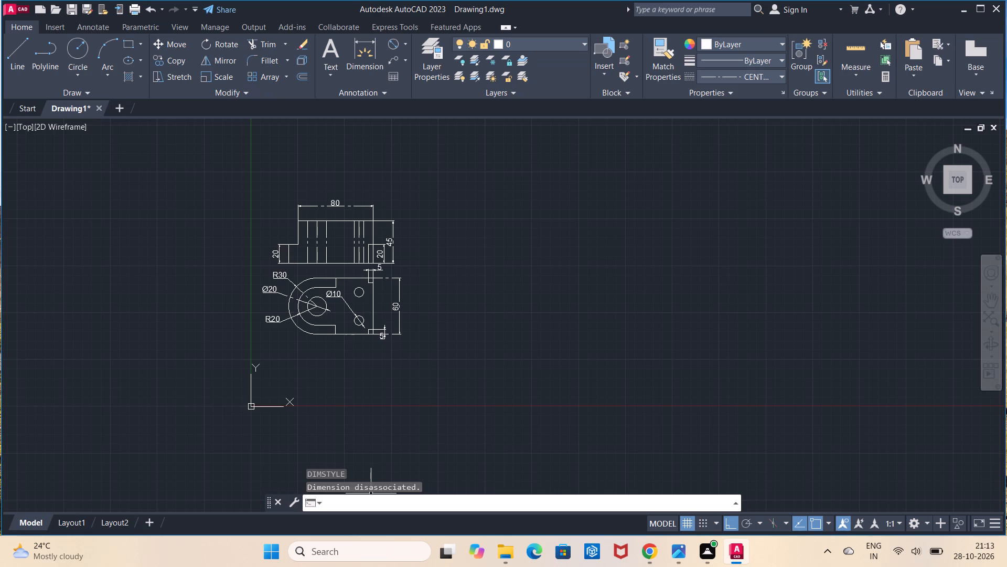
{"action": "left_click", "coordinate": [395, 508]}
{"action": "key", "text": "d"}
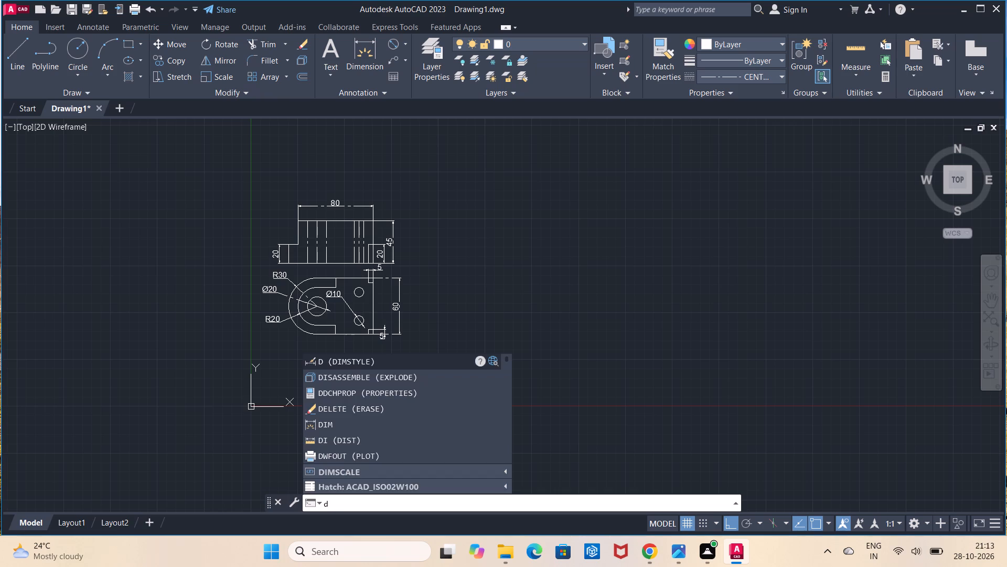
{"action": "key", "text": "BackSpace"}
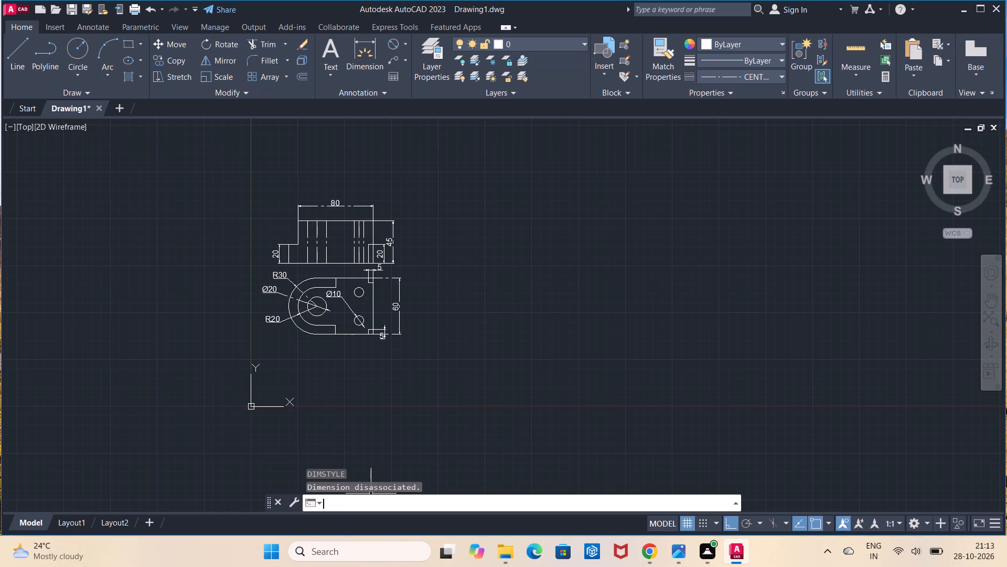
{"action": "type", "text": "log"}
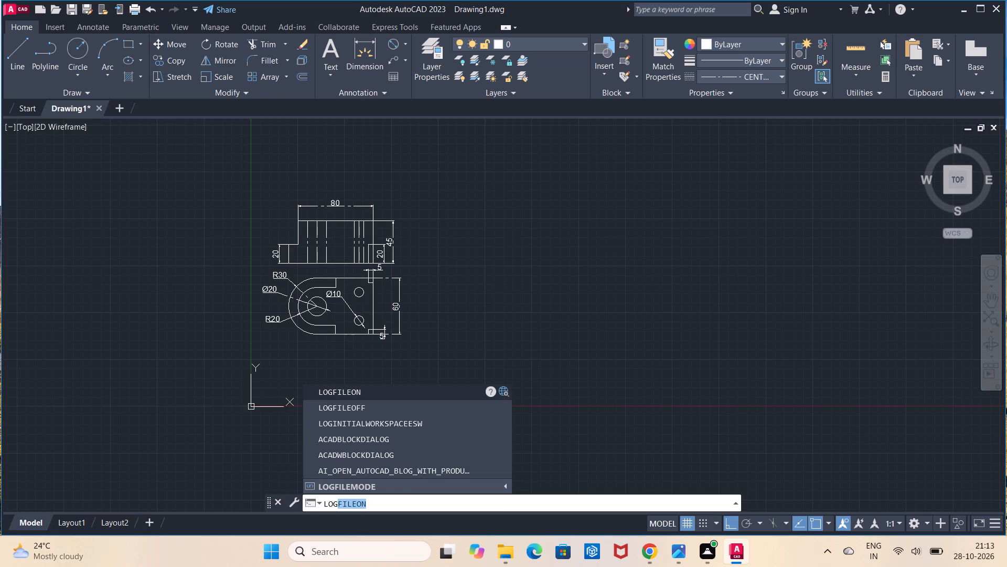
{"action": "left_click", "coordinate": [403, 404]}
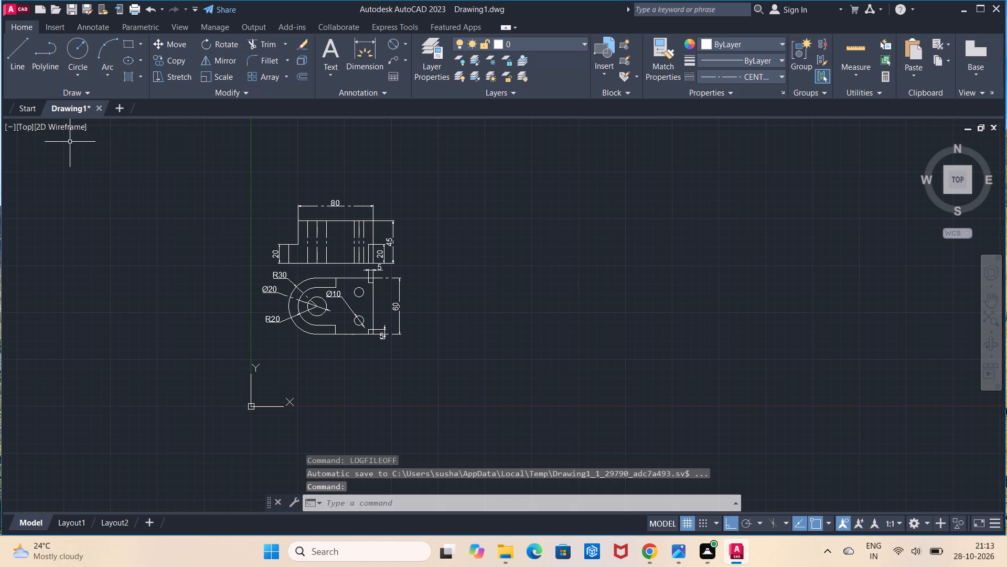
Start saving the drawing in the Documents folder and clear the default file name.
{"action": "left_click", "coordinate": [71, 6]}
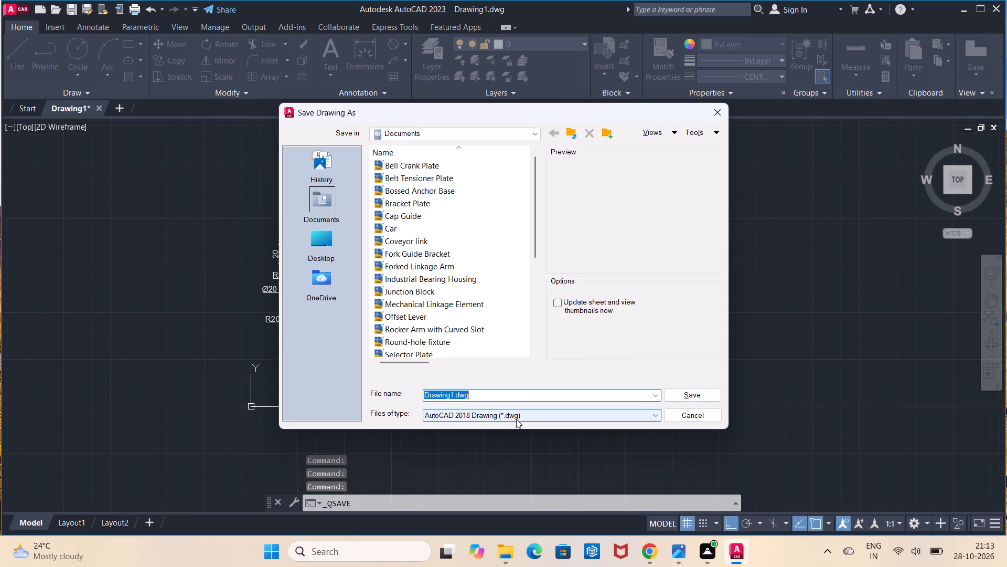
{"action": "key", "text": "BackSpace"}
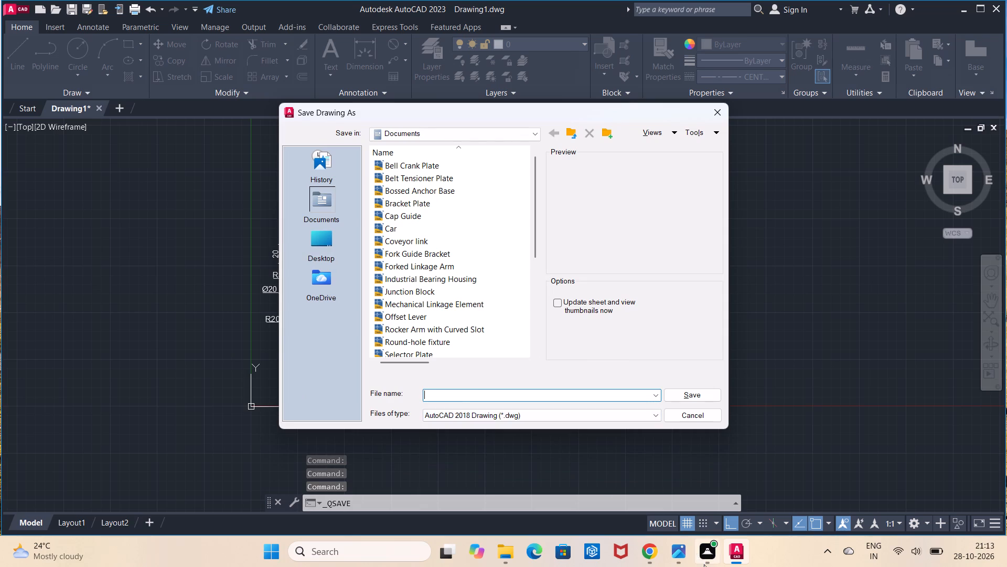
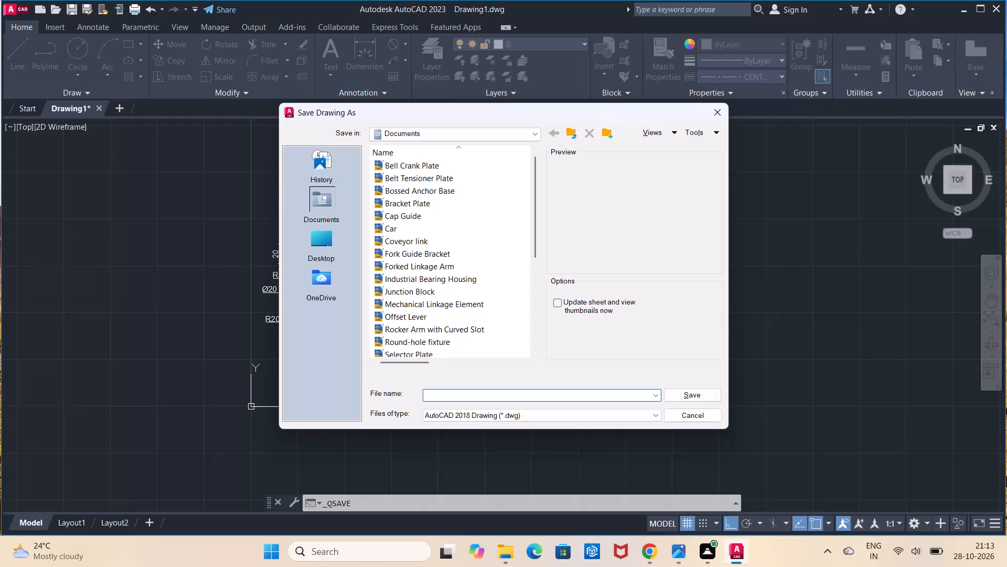
Save the drawing under the file name Bearing Bracket Sub base in the Documents folder.
{"action": "key", "text": "b"}
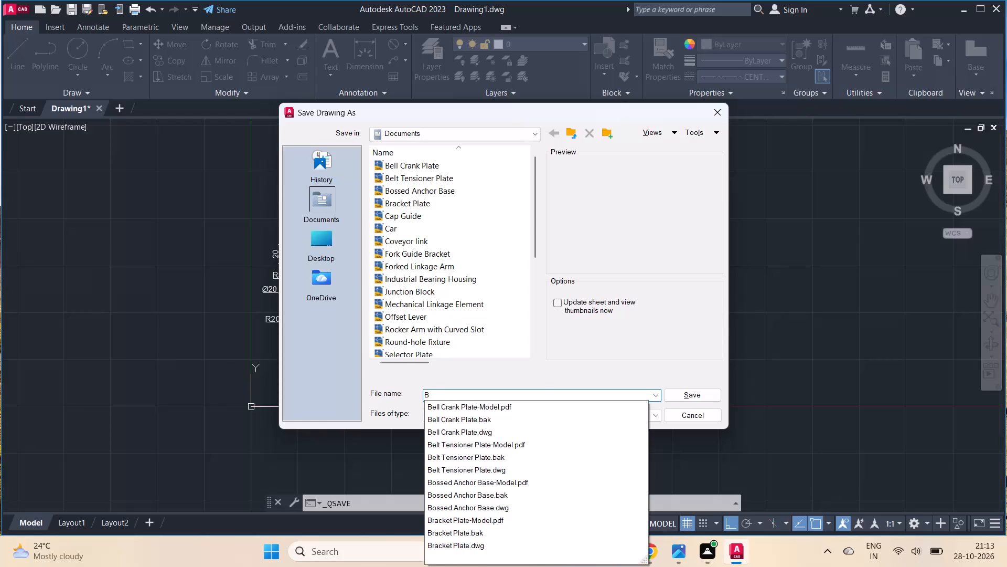
{"action": "type", "text": "ea"}
{"action": "type", "text": "ring"}
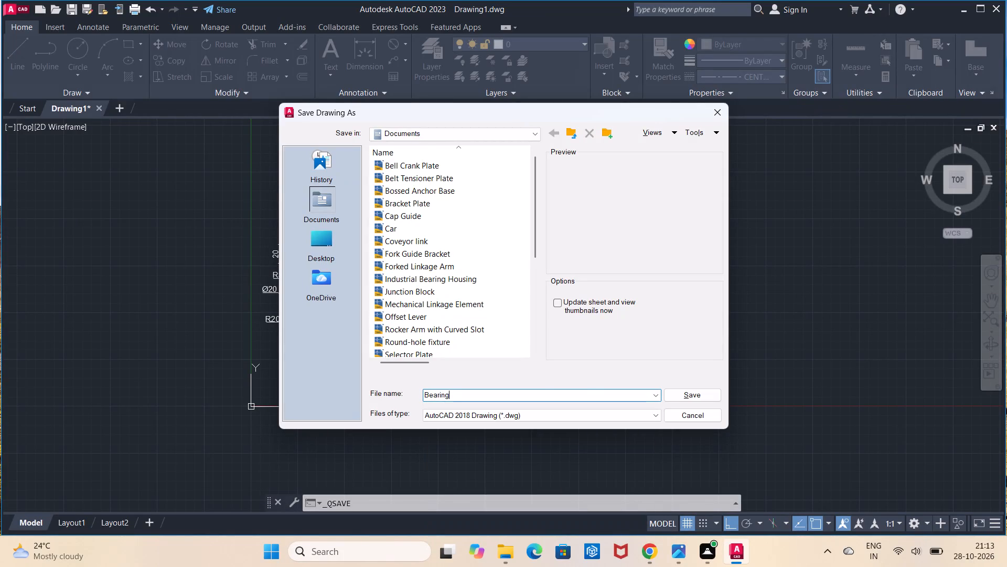
{"action": "key", "text": "space"}
{"action": "key", "text": "b"}
{"action": "type", "text": "racket"}
{"action": "key", "text": "space"}
{"action": "key", "text": "s"}
{"action": "type", "text": "ub base"}
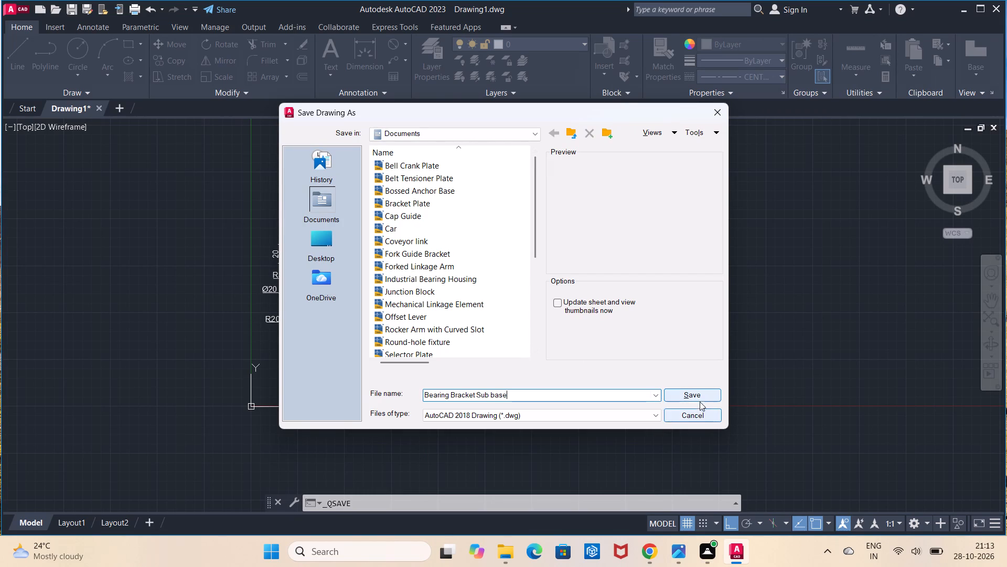
{"action": "left_click", "coordinate": [697, 398]}
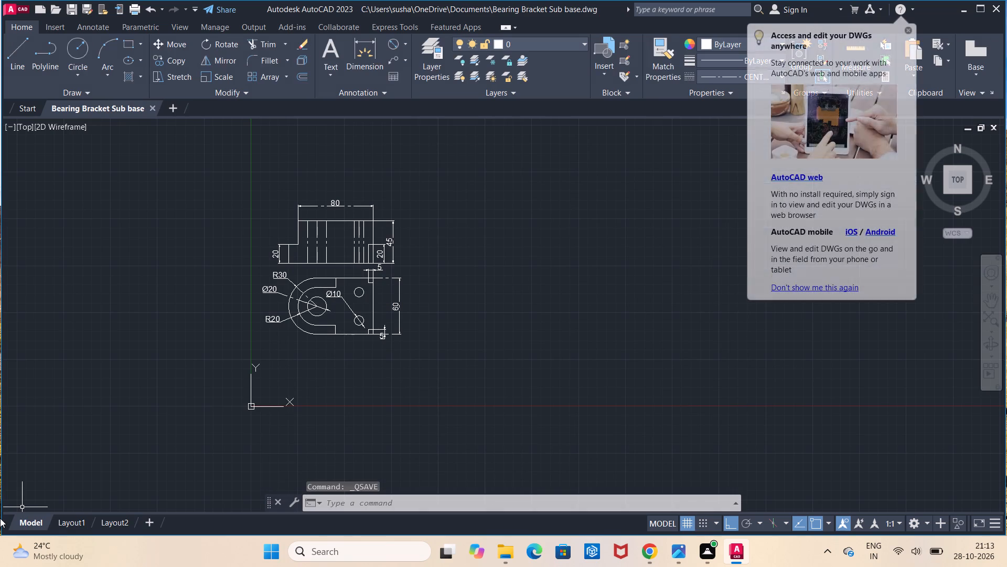
Set up the plot on ISO A4 (297.00 x 210.00 MM) paper in landscape orientation, with the plot centered.
{"action": "left_click", "coordinate": [133, 15]}
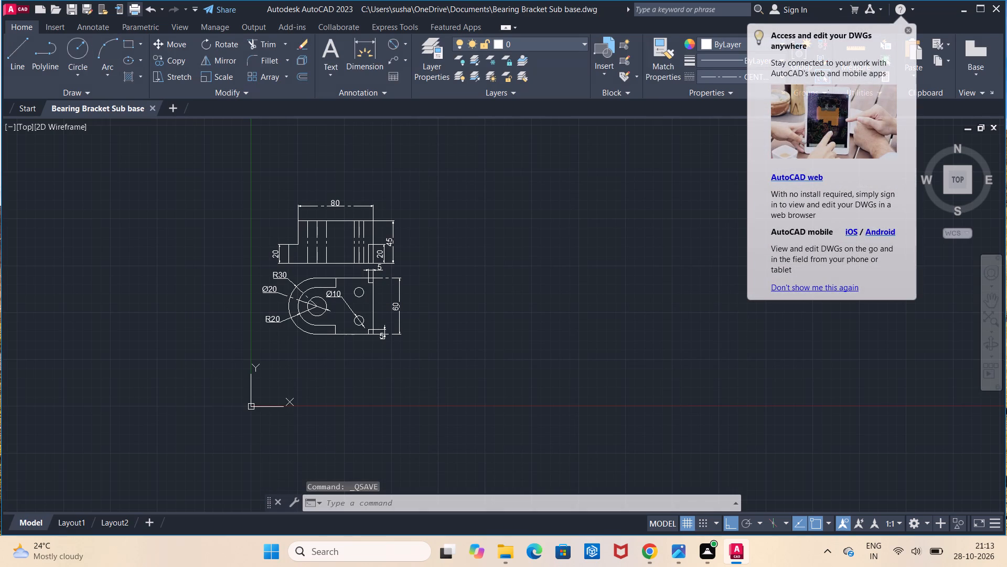
{"action": "left_click", "coordinate": [343, 281]}
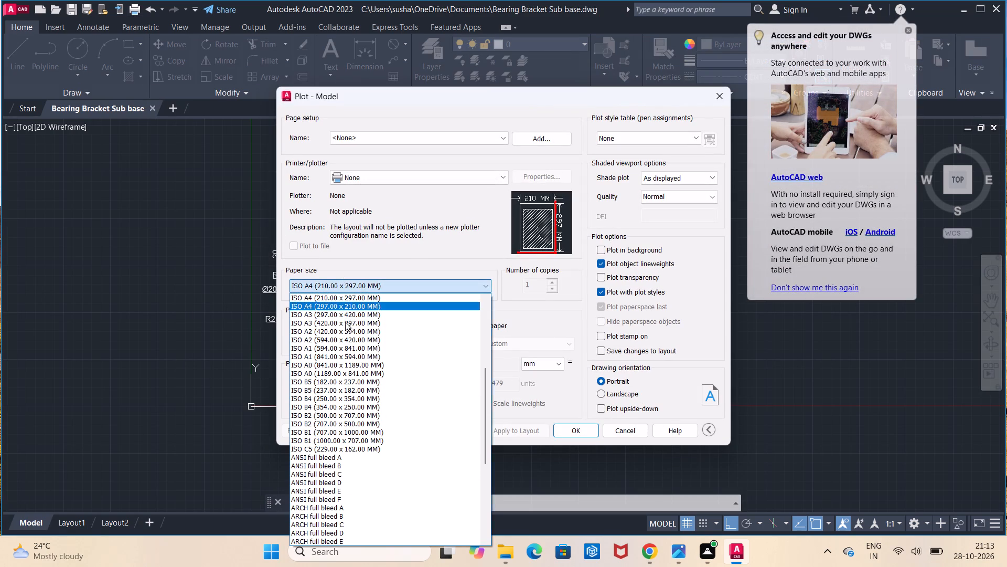
{"action": "left_click", "coordinate": [348, 308]}
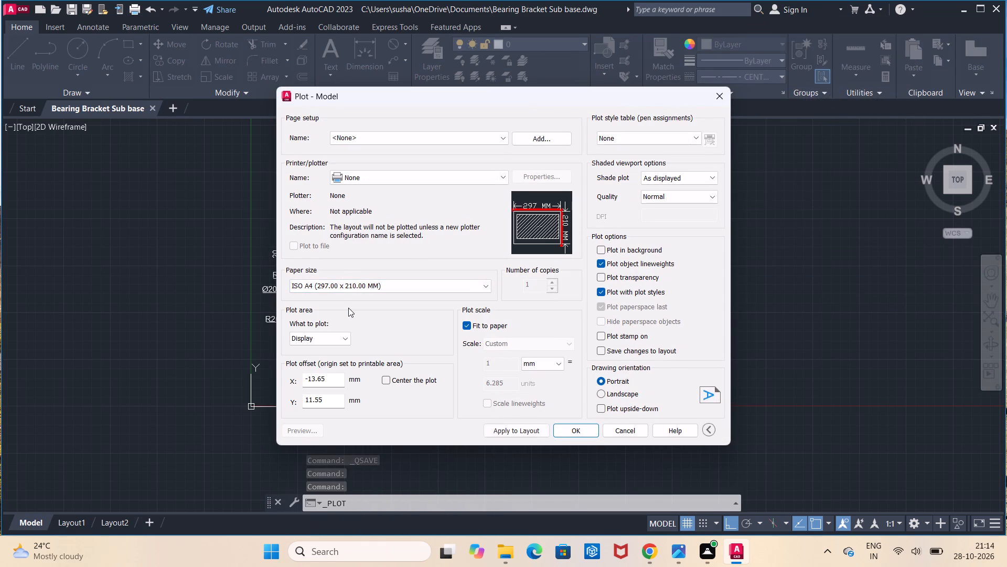
{"action": "left_click", "coordinate": [629, 391]}
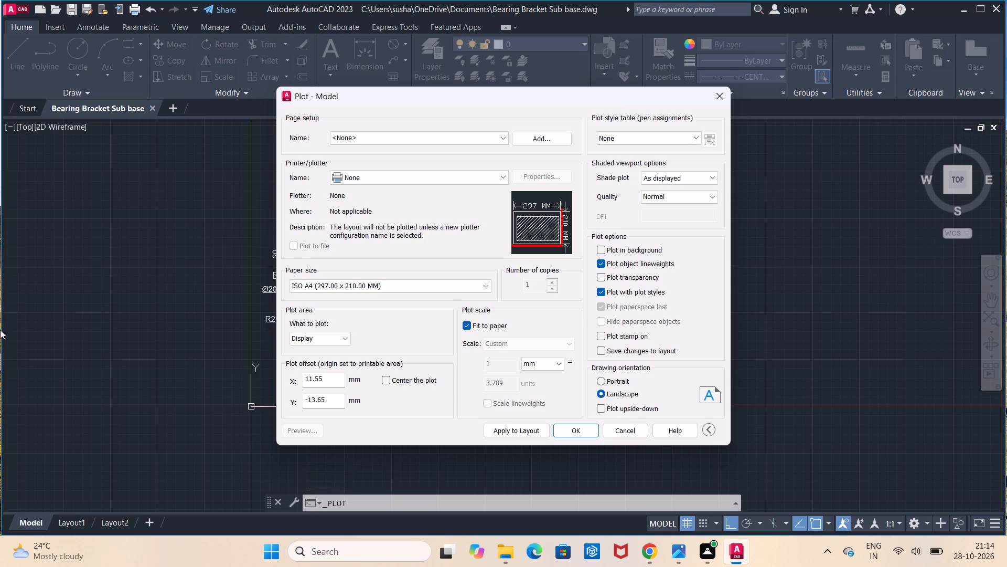
{"action": "left_click", "coordinate": [381, 383]}
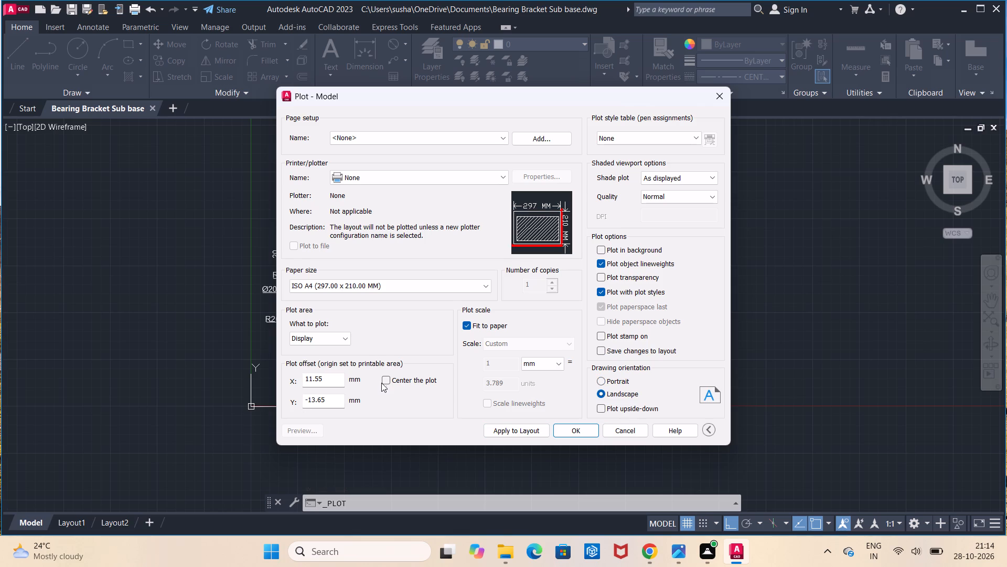
{"action": "left_click", "coordinate": [383, 382]}
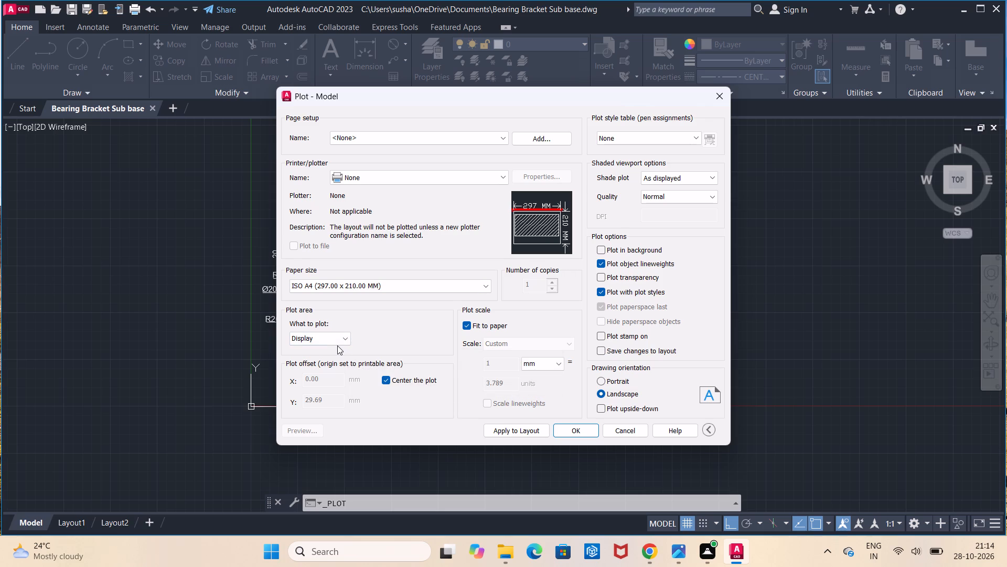
Set the plot area to a window enclosing both dimensioned views of the part.
{"action": "left_click", "coordinate": [342, 332]}
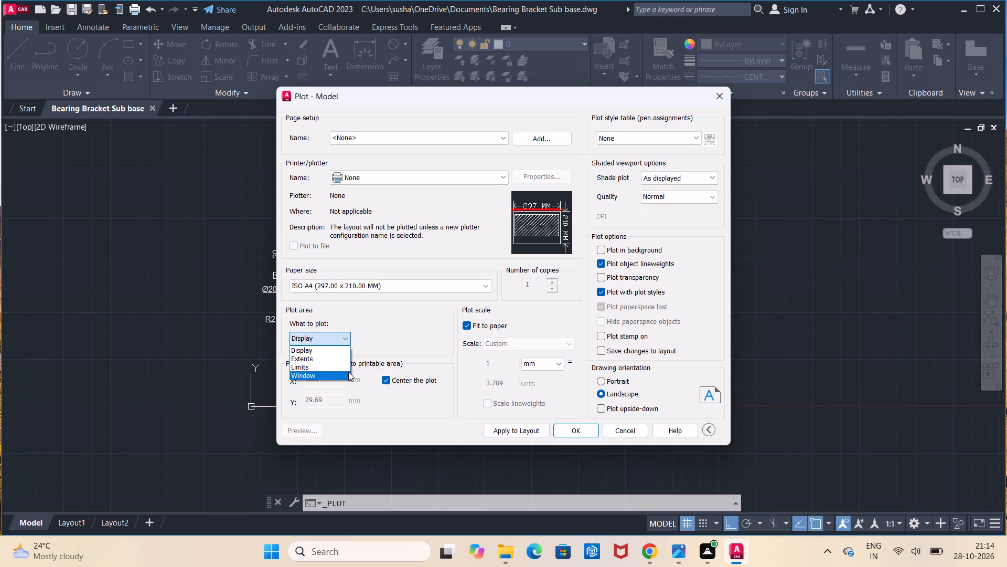
{"action": "left_click", "coordinate": [348, 372]}
{"action": "left_click", "coordinate": [260, 178]}
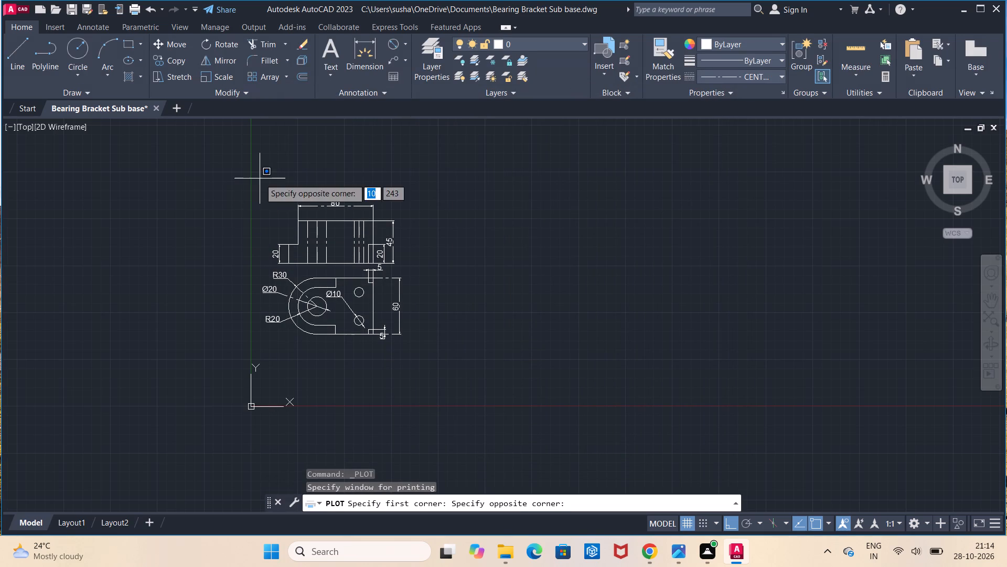
{"action": "left_click", "coordinate": [426, 355]}
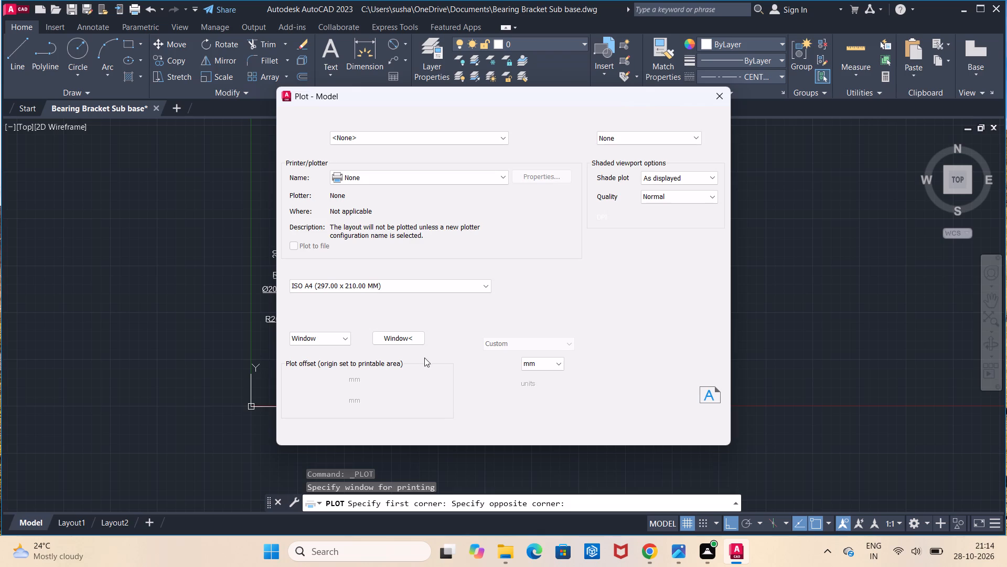
Plot with DWG To PDF.pc3 to Bearing Bracket Sub base-Model.pdf in Documents, then check the PDF and close it.
{"action": "left_click", "coordinate": [451, 177]}
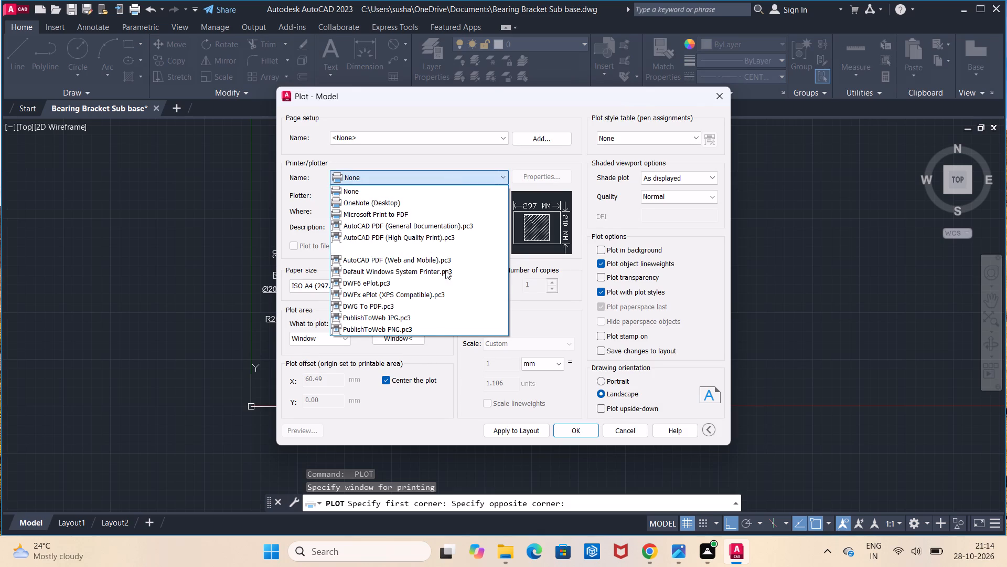
{"action": "left_click", "coordinate": [444, 311]}
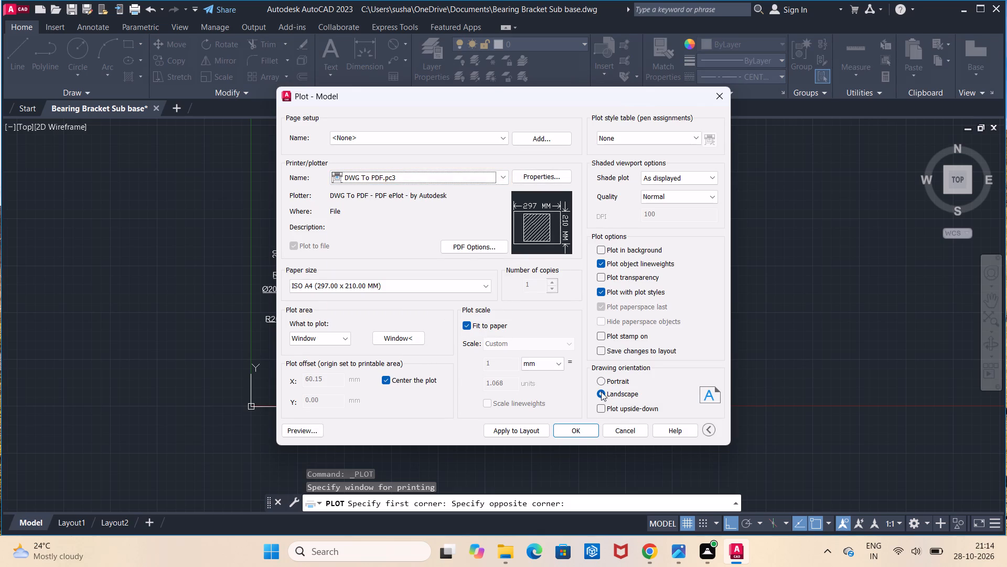
{"action": "left_click", "coordinate": [587, 431]}
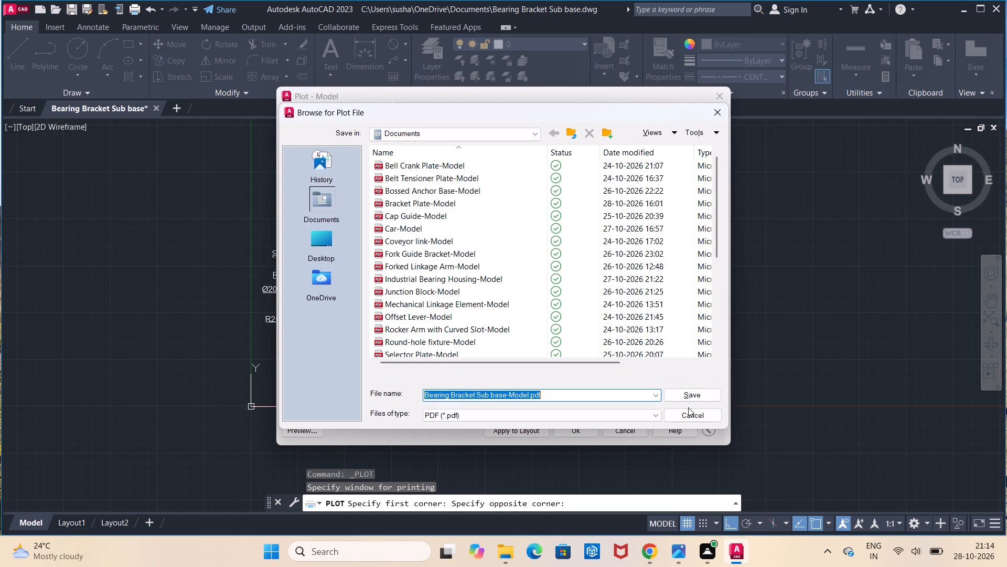
{"action": "left_click", "coordinate": [689, 400]}
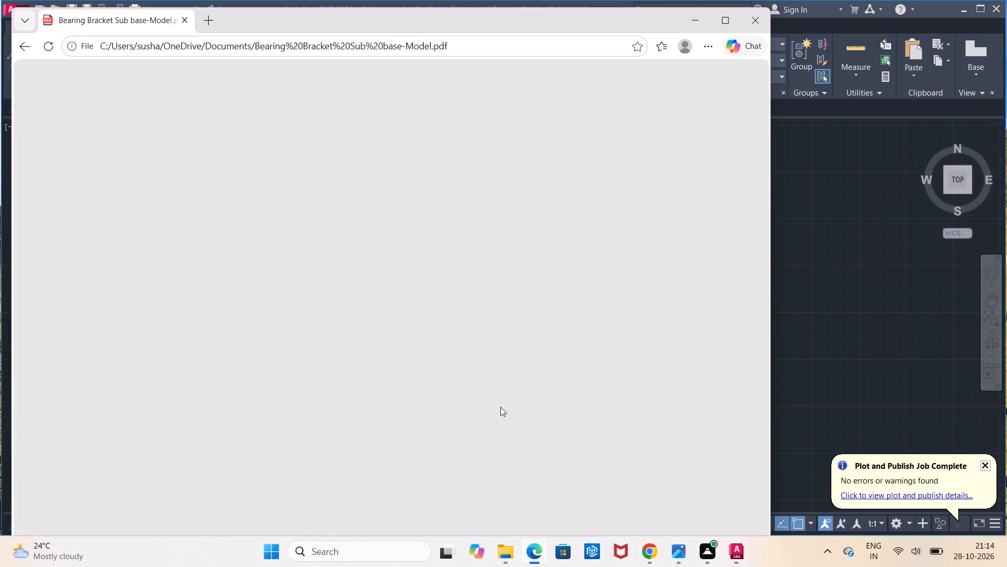
{"action": "scroll", "coordinate": [515, 393], "scroll_direction": "down", "scroll_amount": 4}
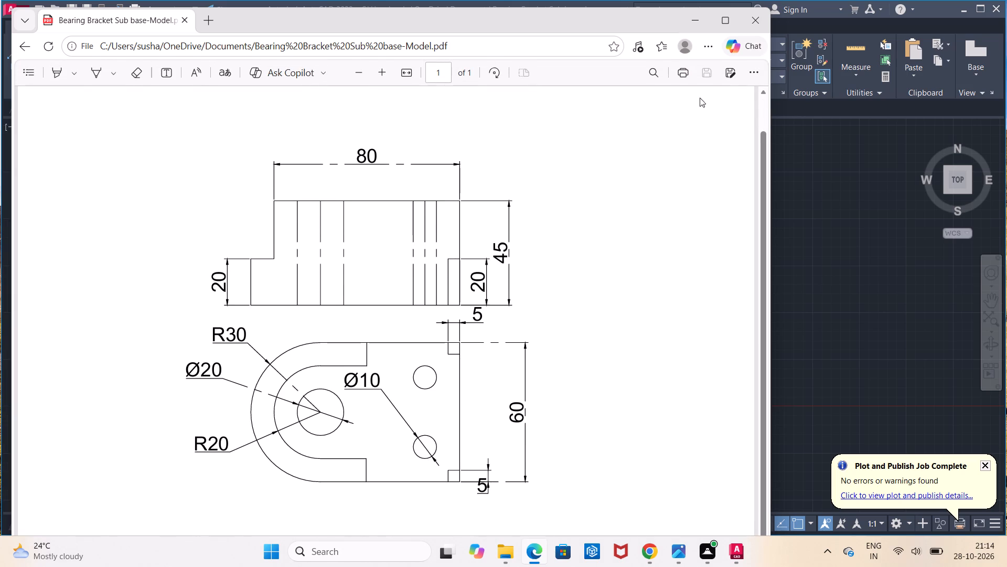
{"action": "left_click", "coordinate": [754, 23]}
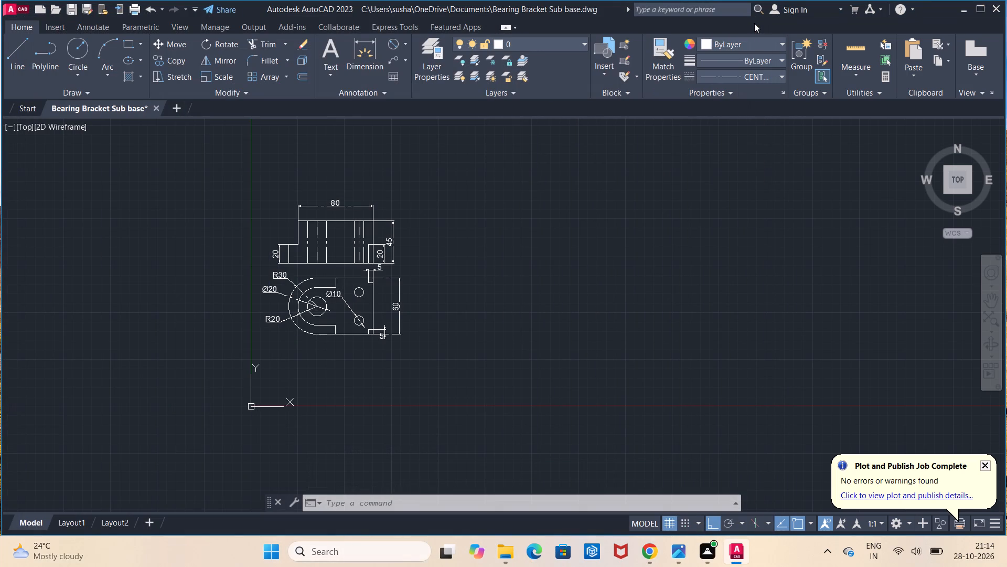
Exit AutoCAD, saving the changes to the Bearing Bracket Sub base drawing.
{"action": "left_click", "coordinate": [994, 11]}
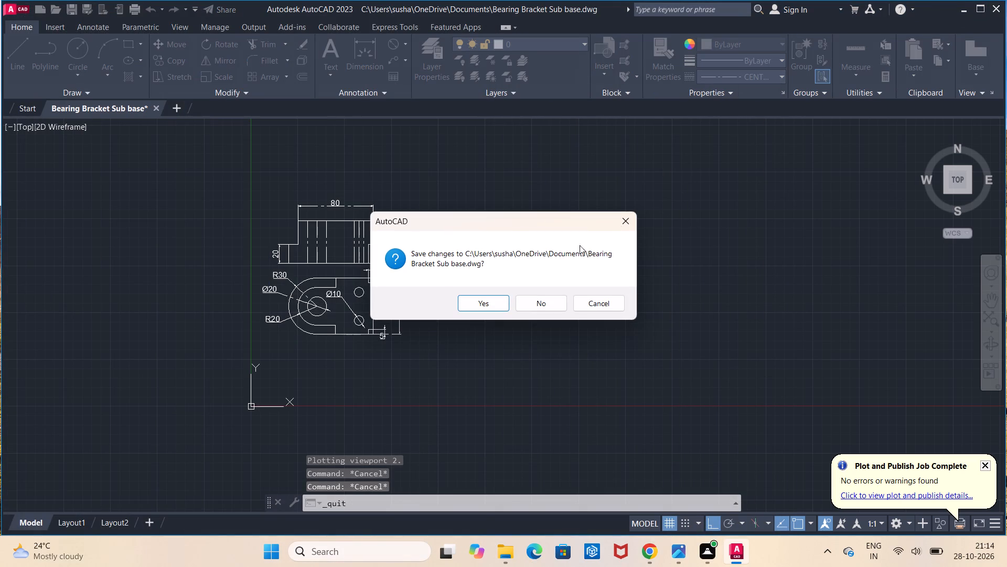
{"action": "left_click", "coordinate": [497, 298]}
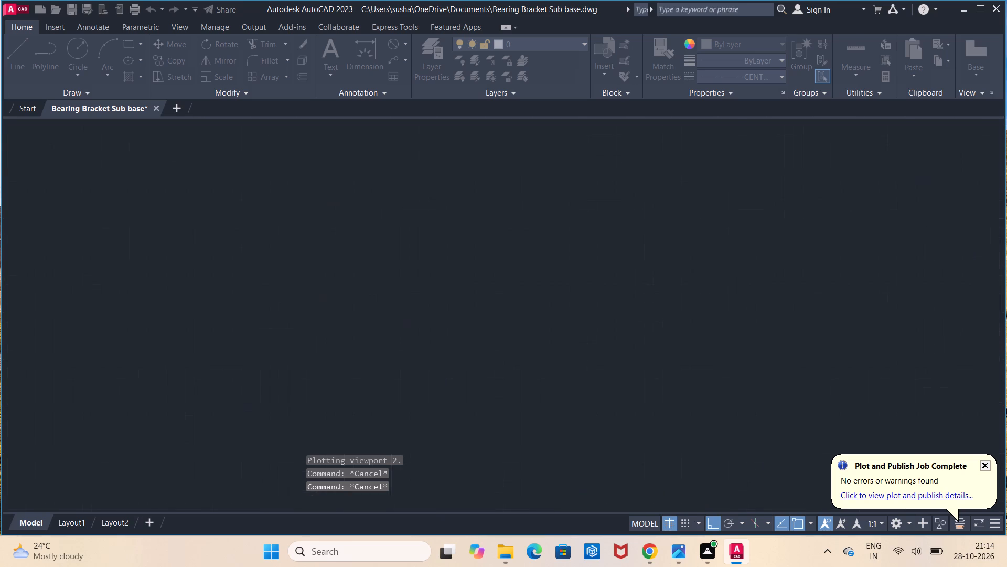